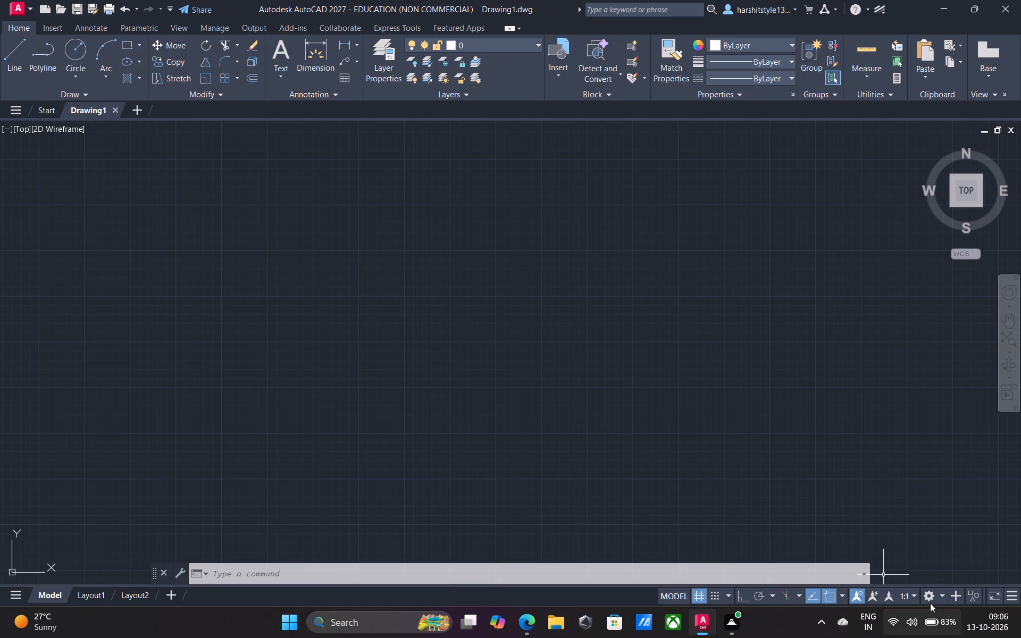
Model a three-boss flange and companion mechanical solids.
Switch the workspace from Drafting & Annotation to 3D Modeling.
{"action": "left_click", "coordinate": [941, 594]}
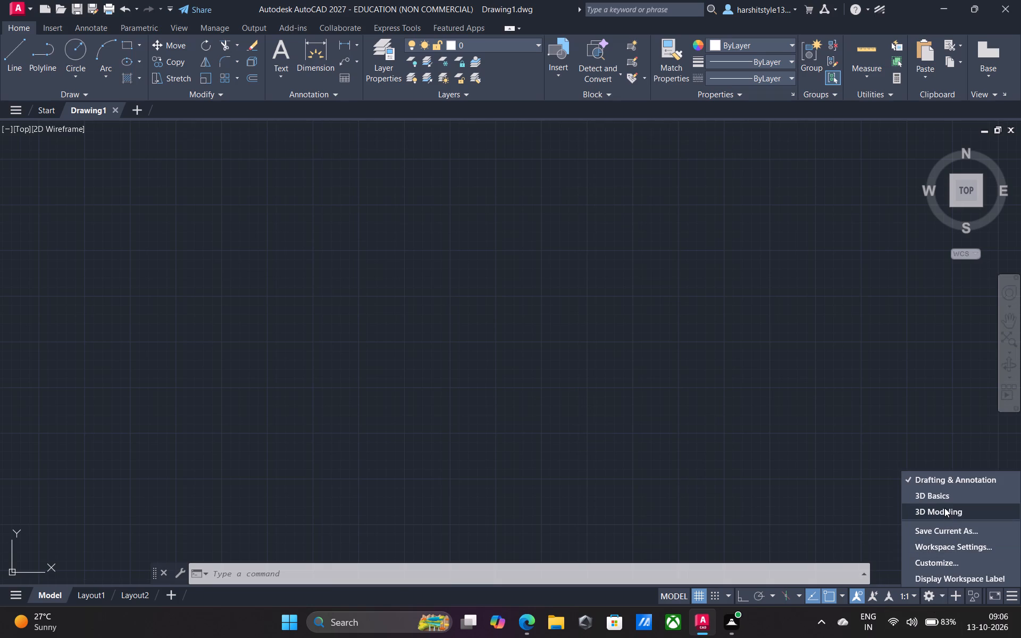
{"action": "left_click", "coordinate": [944, 508]}
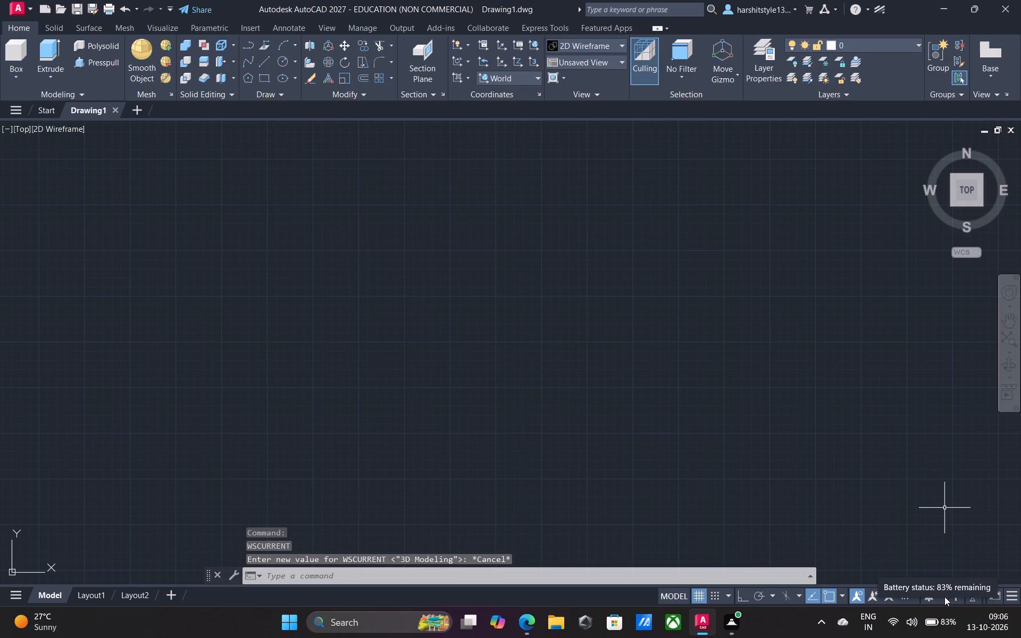
{"action": "left_click", "coordinate": [944, 597]}
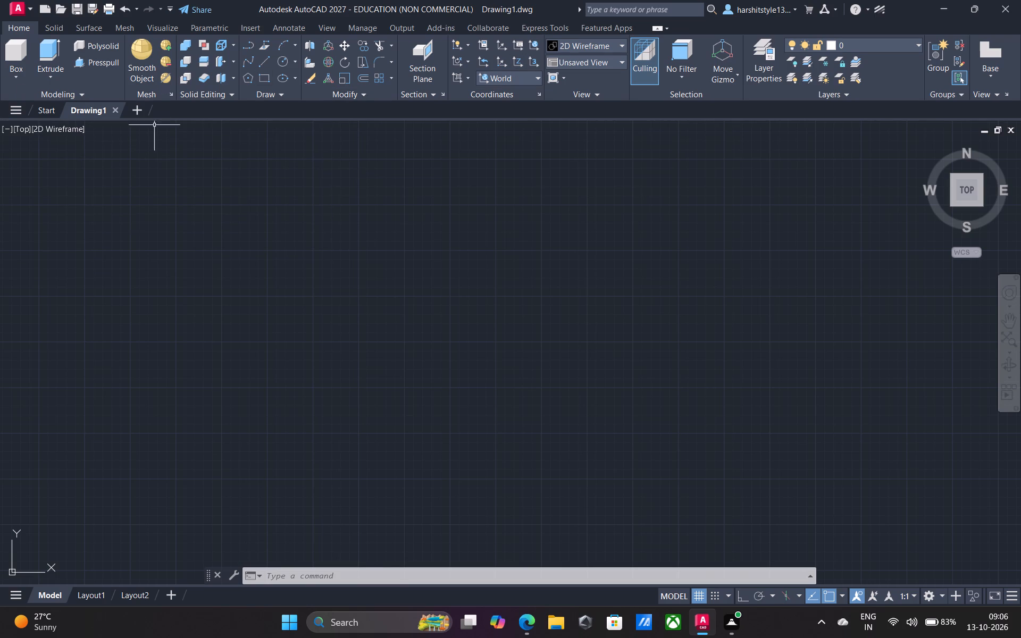
Change the viewport from the Top view to SE Isometric.
{"action": "left_click", "coordinate": [20, 127]}
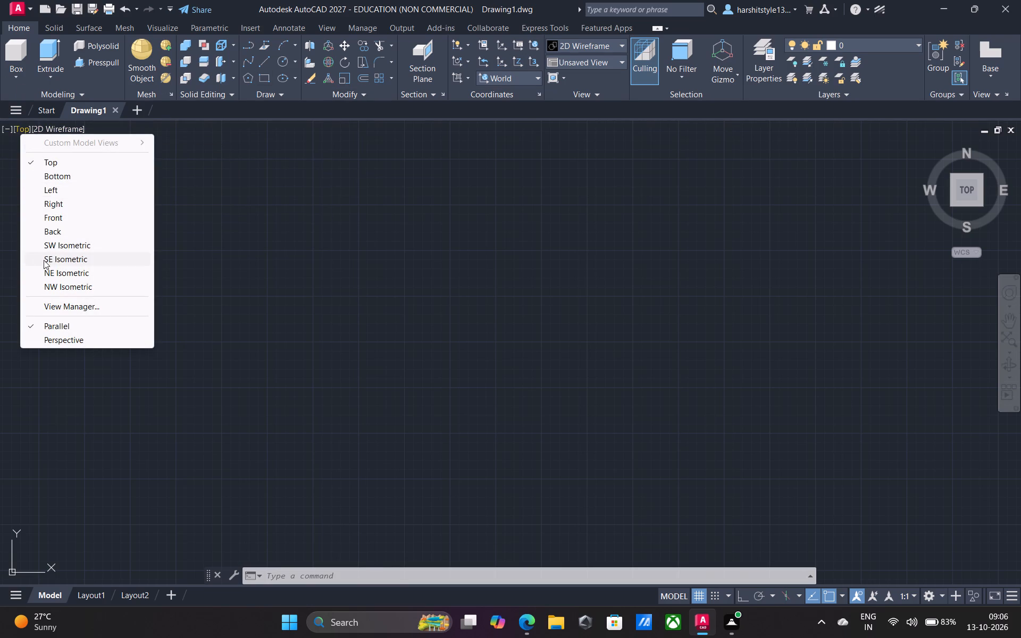
{"action": "left_click", "coordinate": [58, 246]}
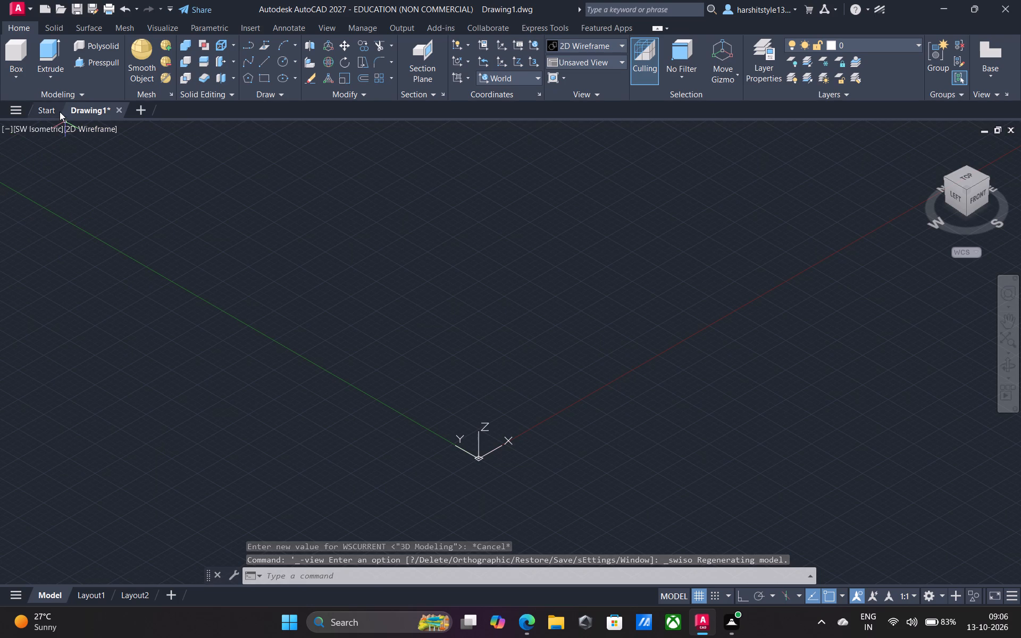
{"action": "left_click", "coordinate": [47, 127]}
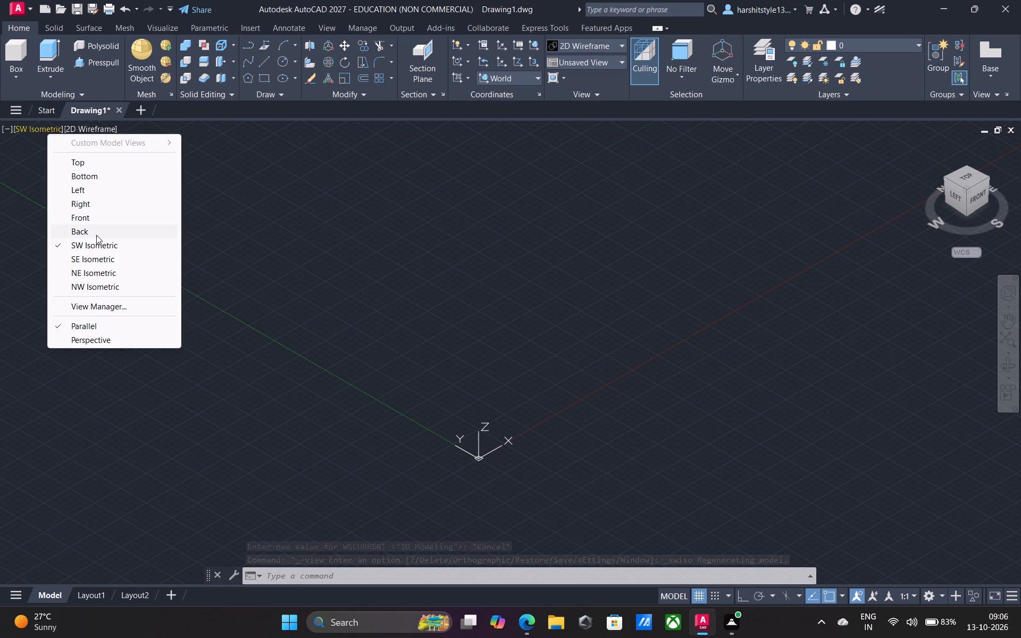
{"action": "left_click", "coordinate": [107, 263]}
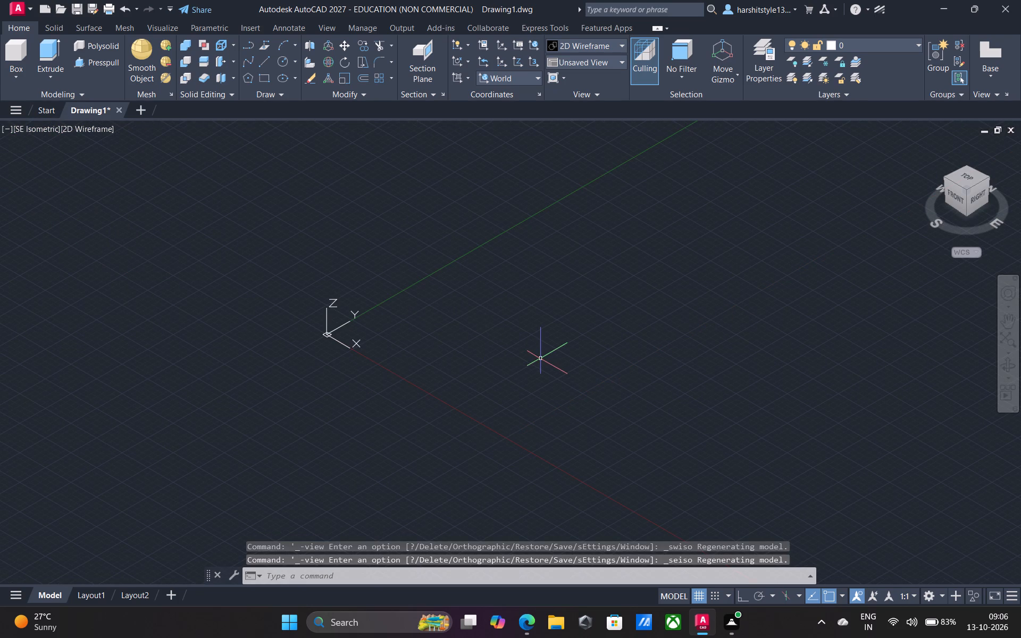
With Ortho on, draw a 40-unit line segment along the Y direction from a free start point in the drawing area.
{"action": "middle_click_drag", "start_coordinate": [444, 366], "coordinate": [95, 423]}
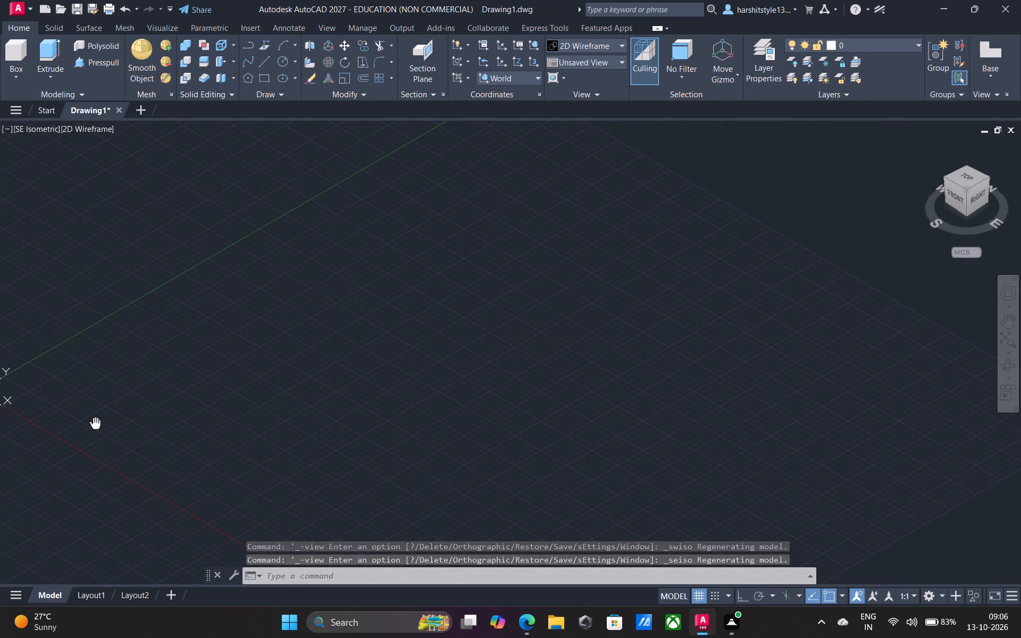
{"action": "middle_click_drag", "start_coordinate": [95, 423], "coordinate": [93, 426]}
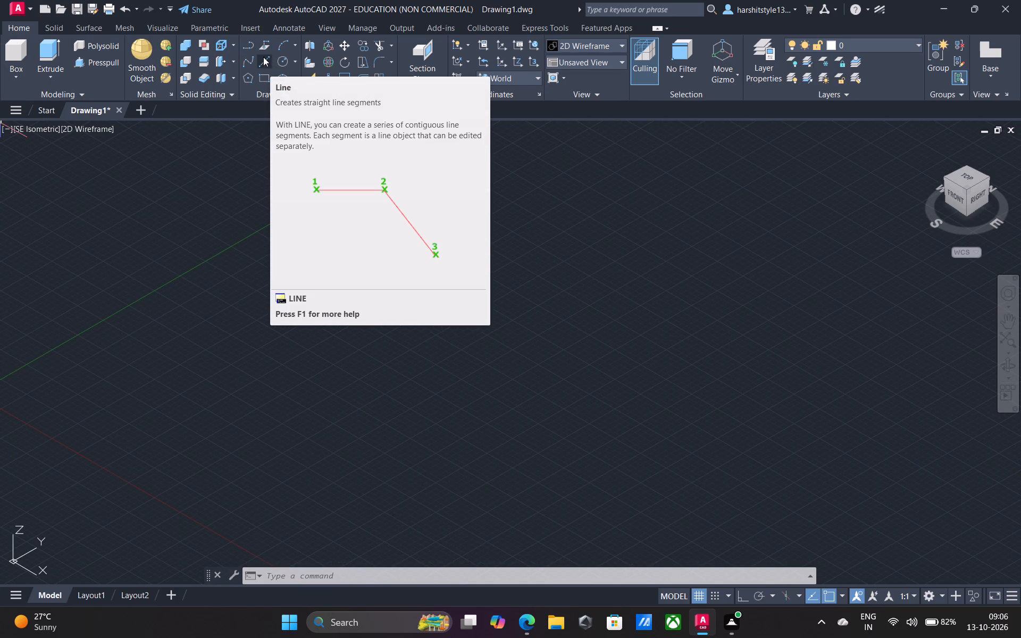
{"action": "left_click", "coordinate": [263, 60]}
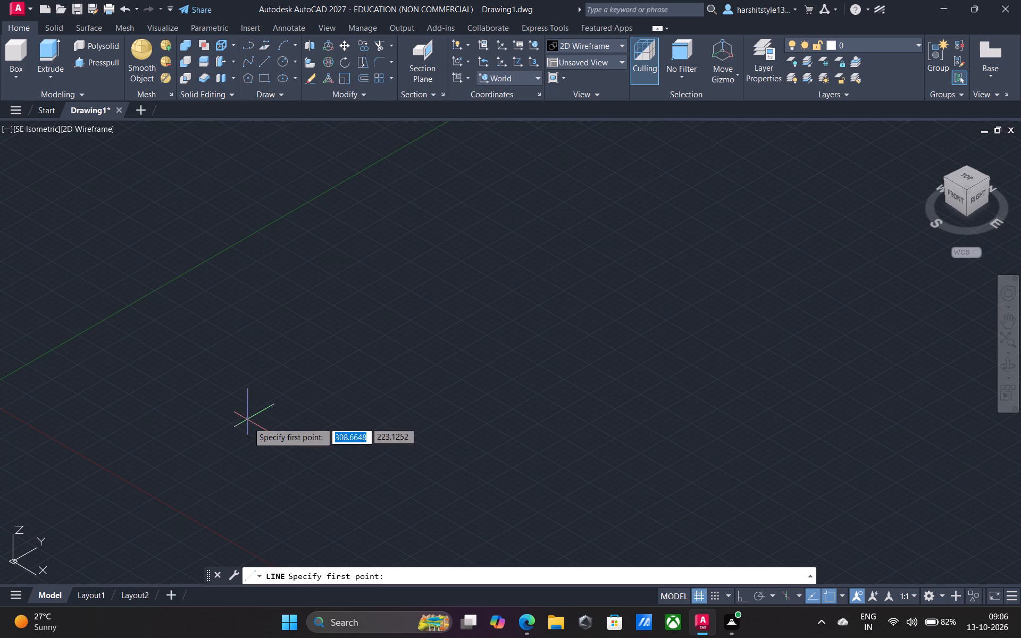
{"action": "left_click", "coordinate": [250, 438]}
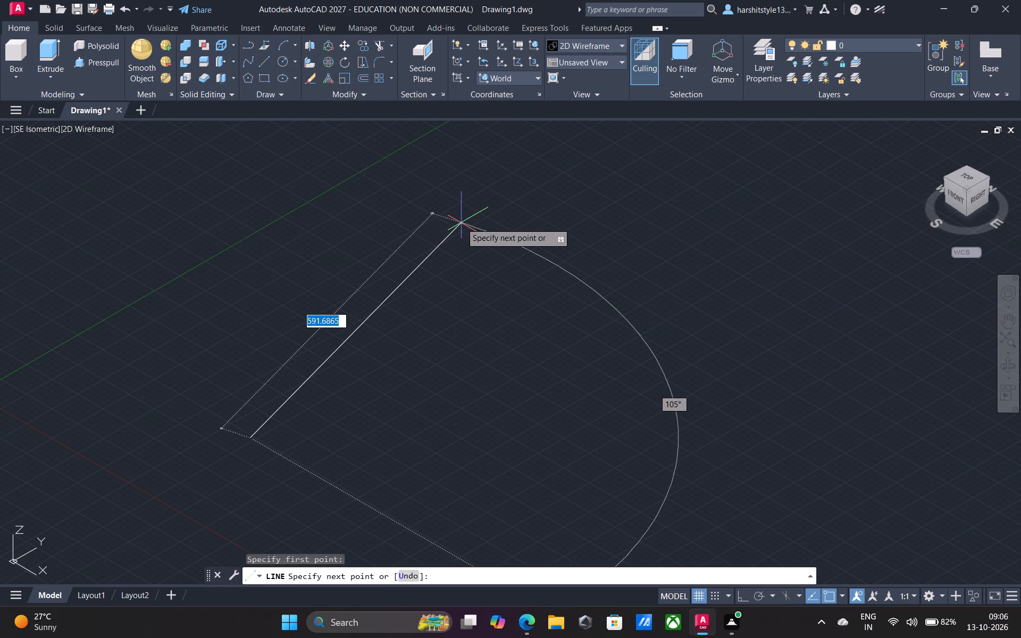
{"action": "key", "text": "F8"}
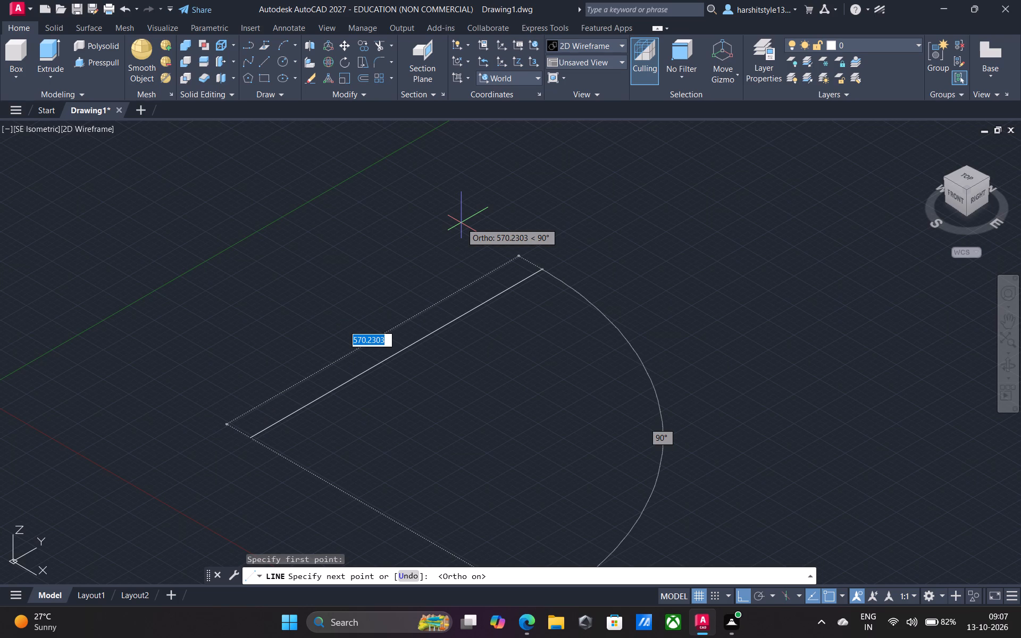
{"action": "type", "text": "40"}
{"action": "key", "text": "Return"}
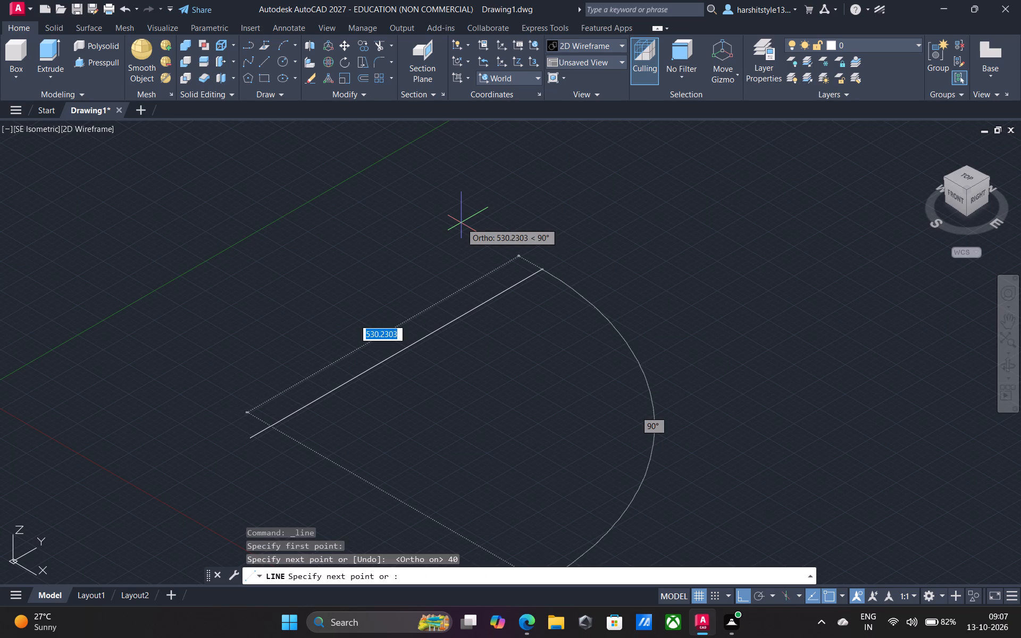
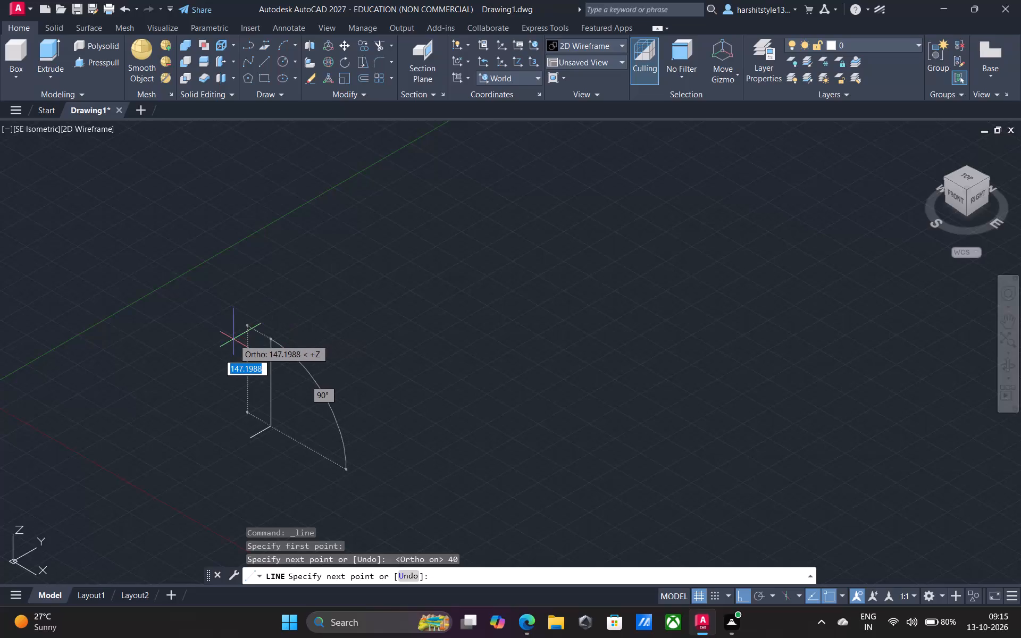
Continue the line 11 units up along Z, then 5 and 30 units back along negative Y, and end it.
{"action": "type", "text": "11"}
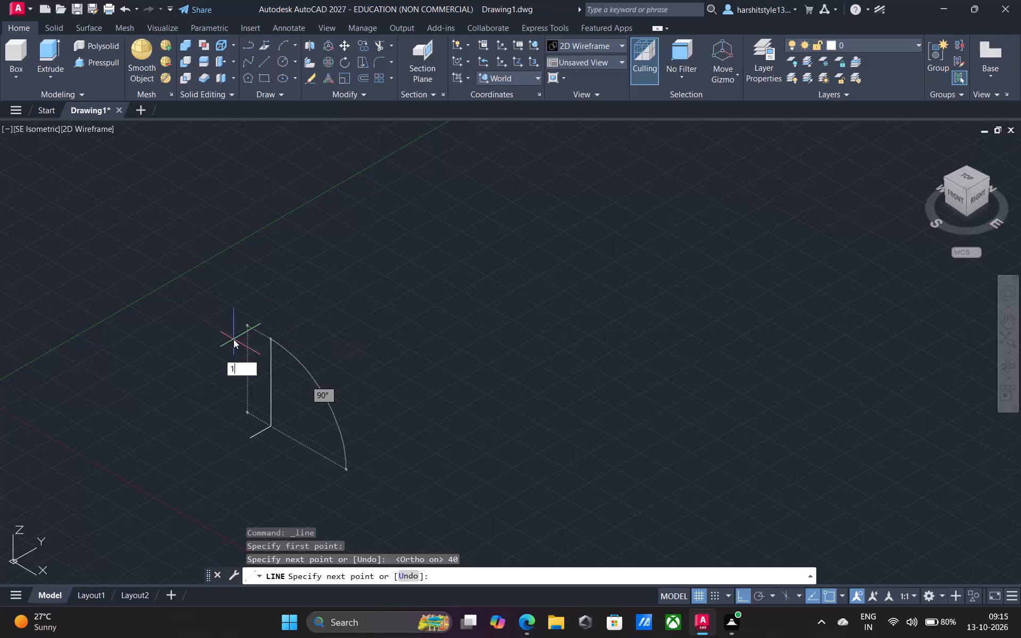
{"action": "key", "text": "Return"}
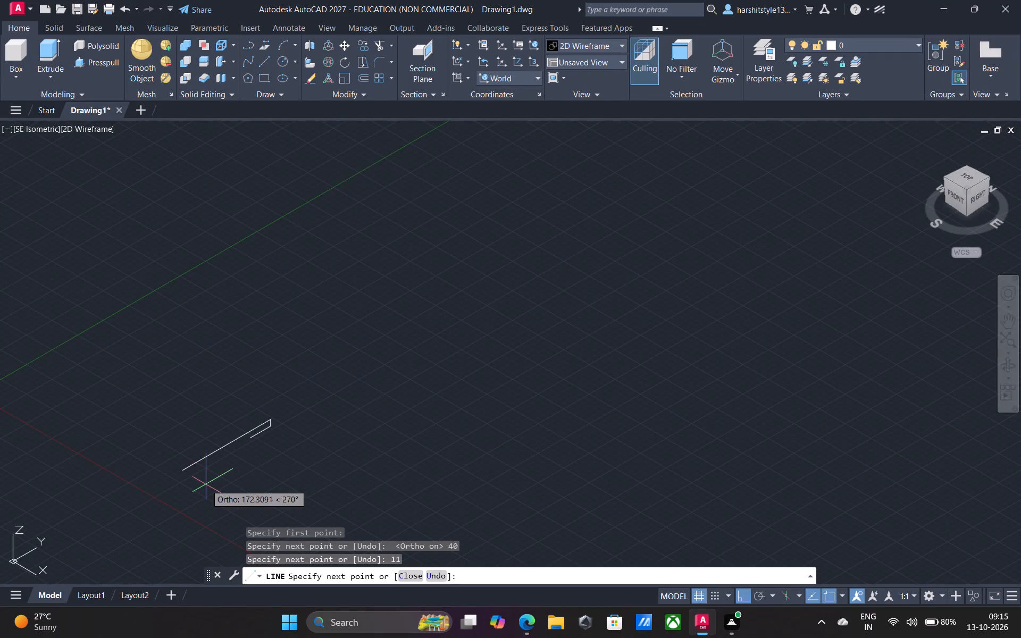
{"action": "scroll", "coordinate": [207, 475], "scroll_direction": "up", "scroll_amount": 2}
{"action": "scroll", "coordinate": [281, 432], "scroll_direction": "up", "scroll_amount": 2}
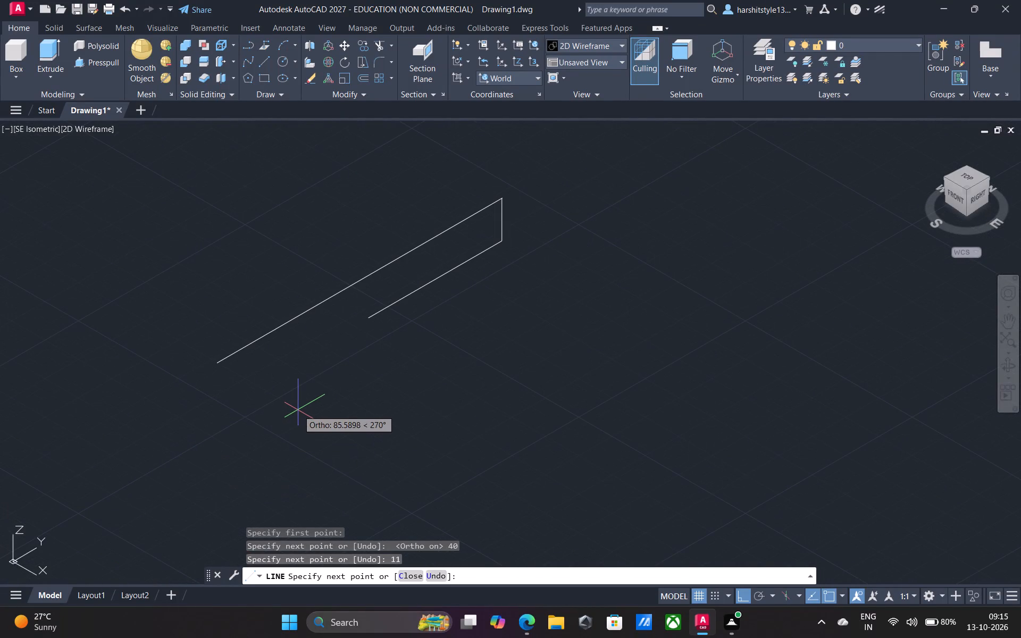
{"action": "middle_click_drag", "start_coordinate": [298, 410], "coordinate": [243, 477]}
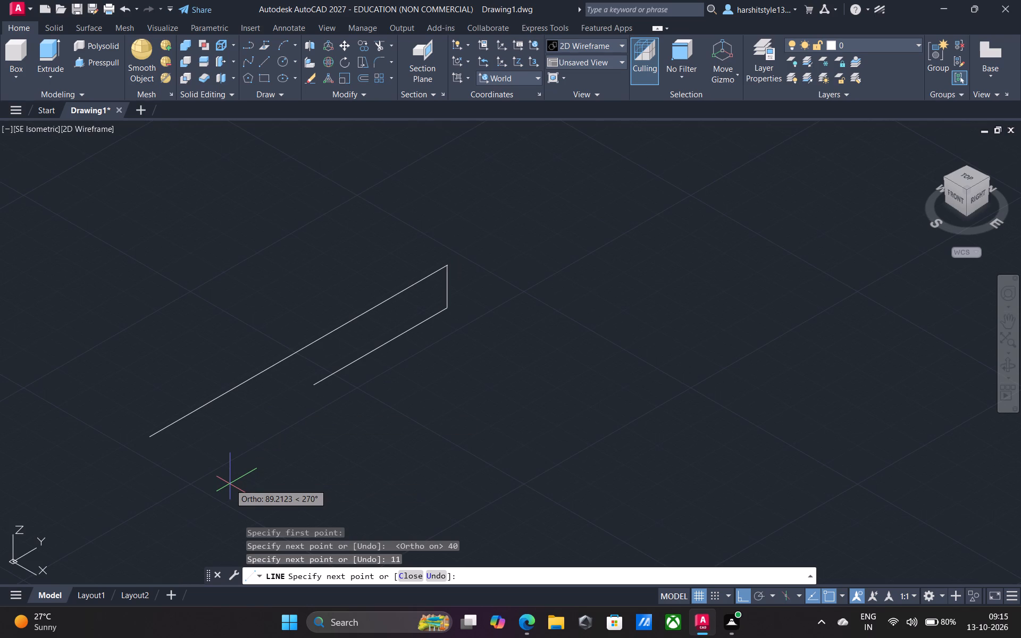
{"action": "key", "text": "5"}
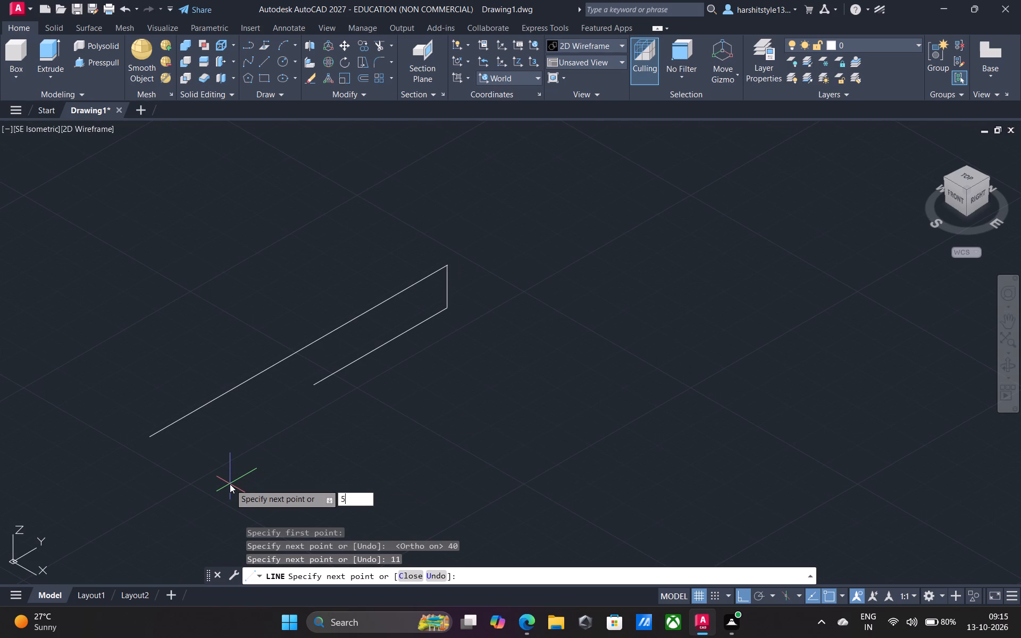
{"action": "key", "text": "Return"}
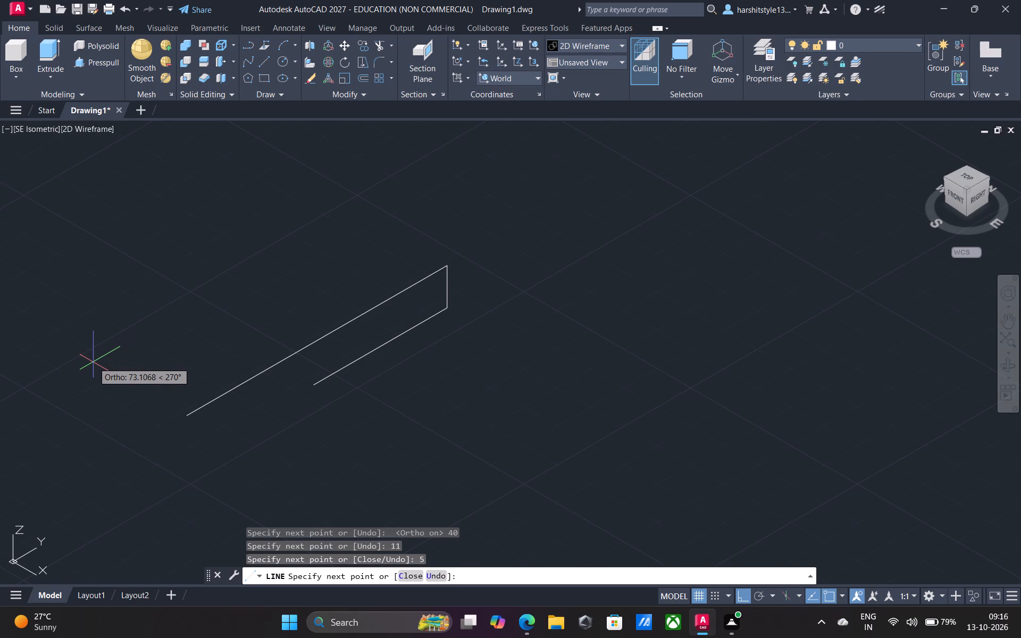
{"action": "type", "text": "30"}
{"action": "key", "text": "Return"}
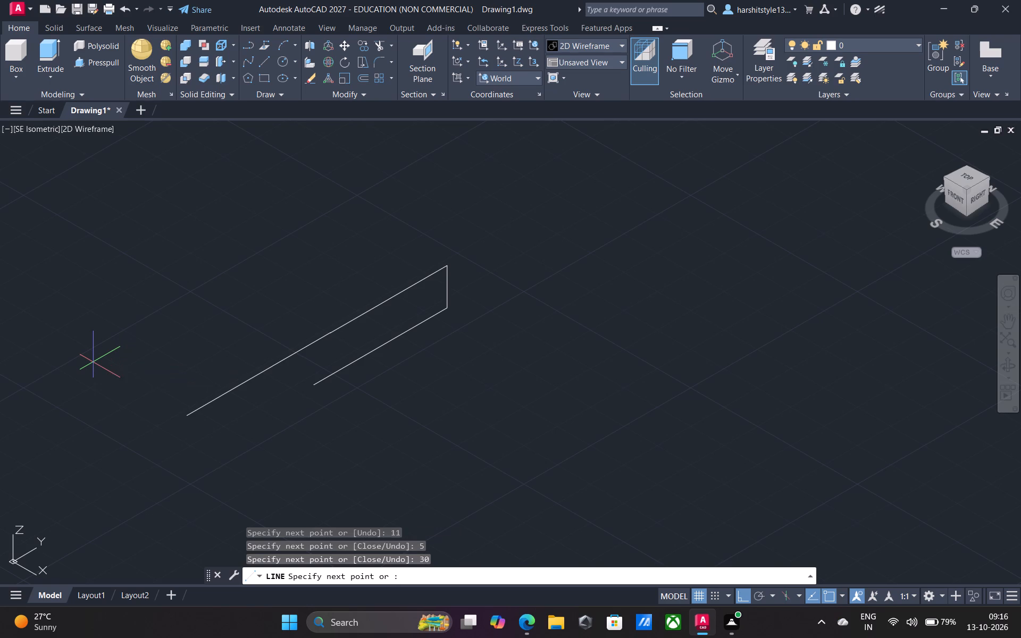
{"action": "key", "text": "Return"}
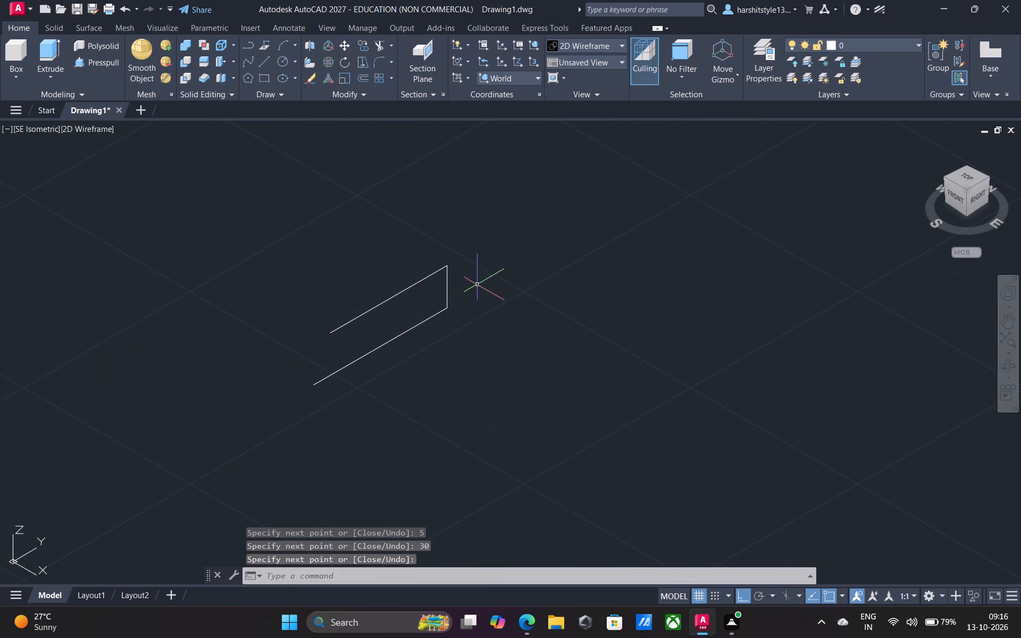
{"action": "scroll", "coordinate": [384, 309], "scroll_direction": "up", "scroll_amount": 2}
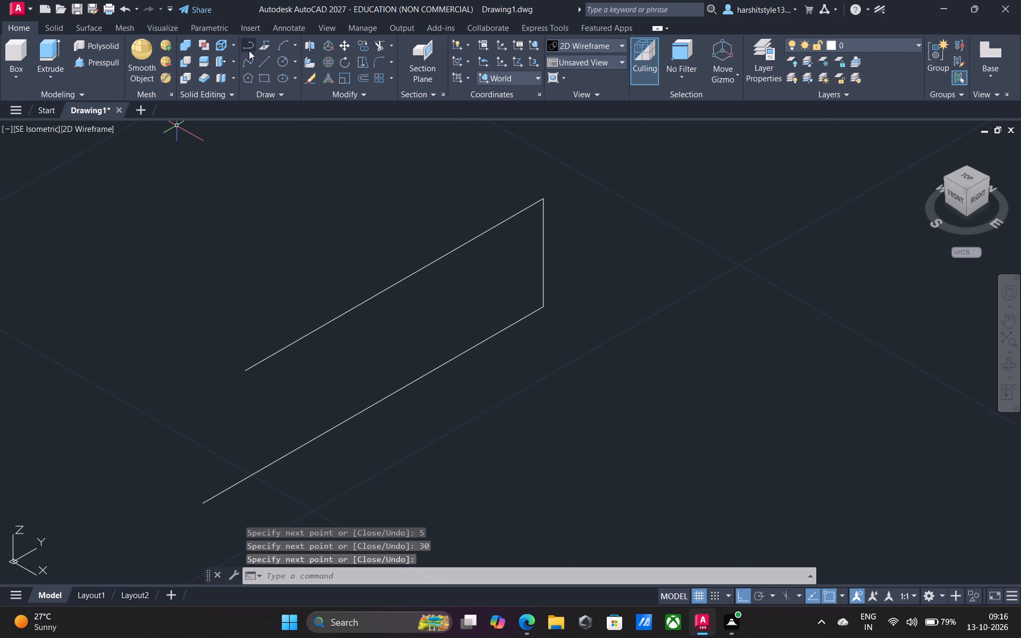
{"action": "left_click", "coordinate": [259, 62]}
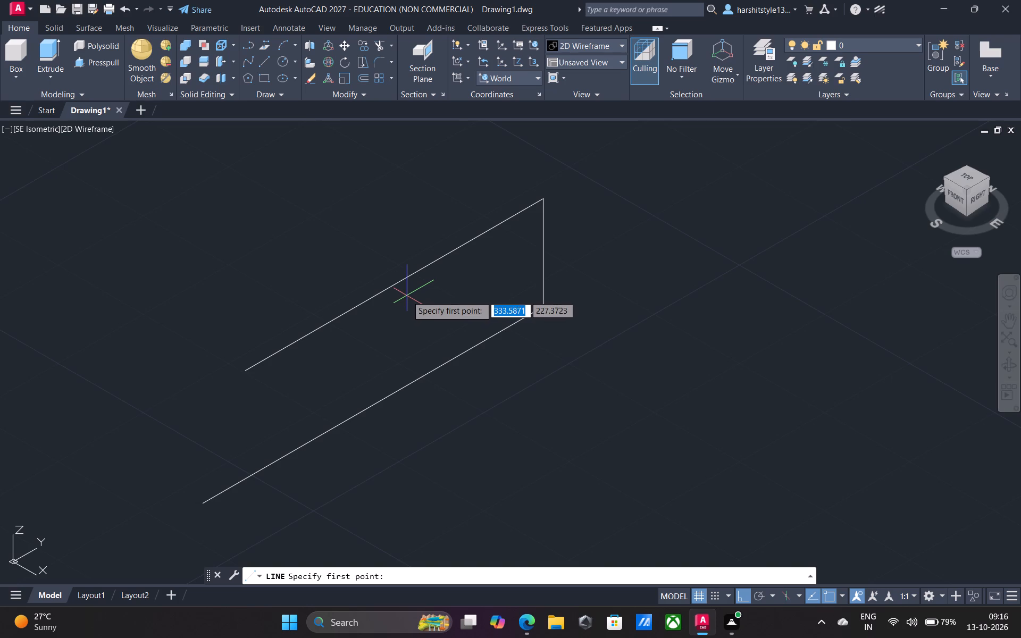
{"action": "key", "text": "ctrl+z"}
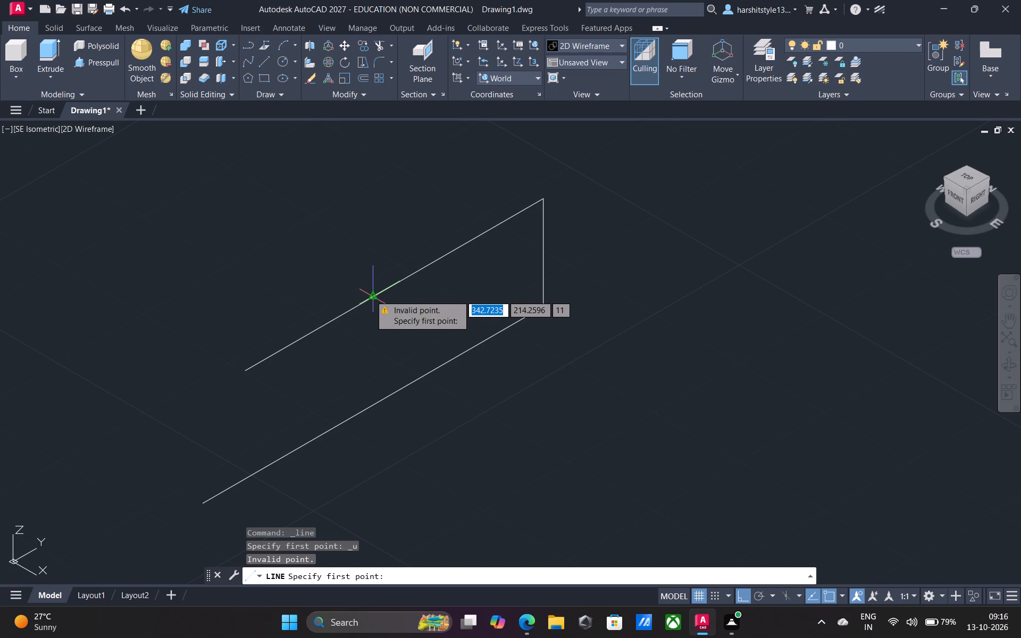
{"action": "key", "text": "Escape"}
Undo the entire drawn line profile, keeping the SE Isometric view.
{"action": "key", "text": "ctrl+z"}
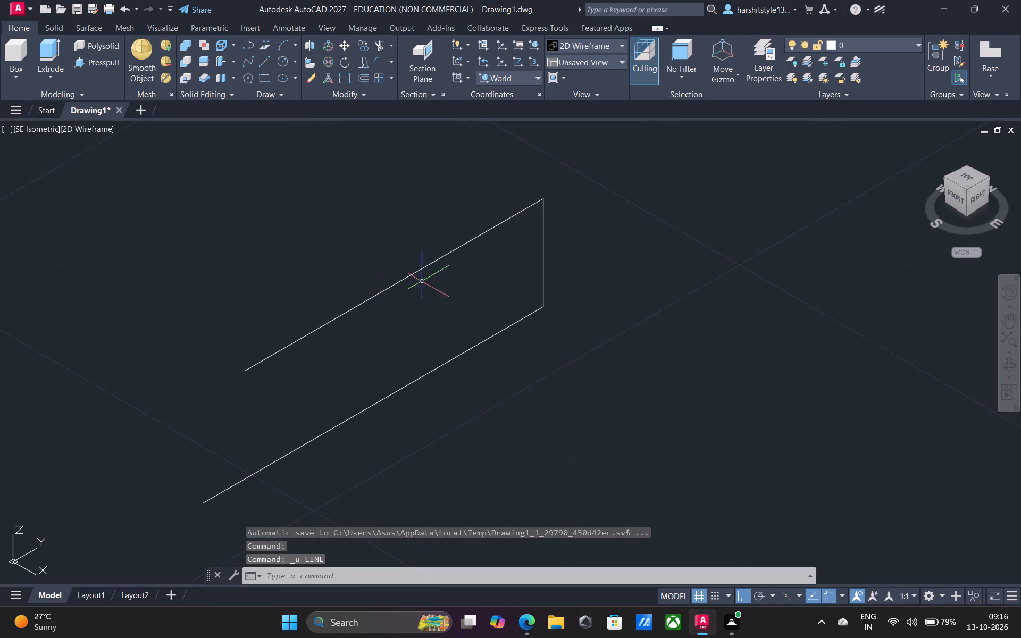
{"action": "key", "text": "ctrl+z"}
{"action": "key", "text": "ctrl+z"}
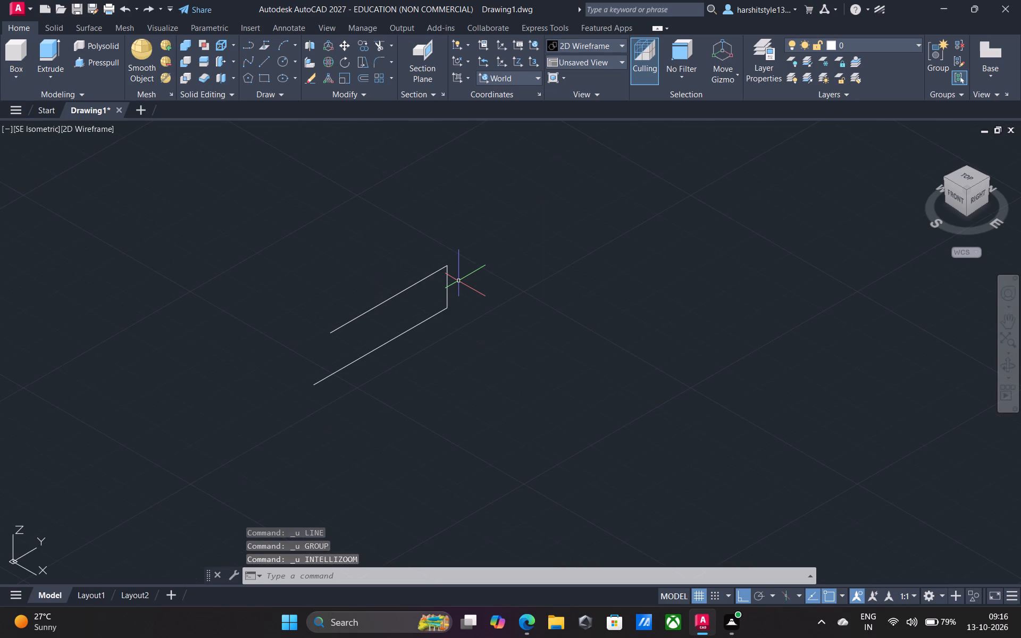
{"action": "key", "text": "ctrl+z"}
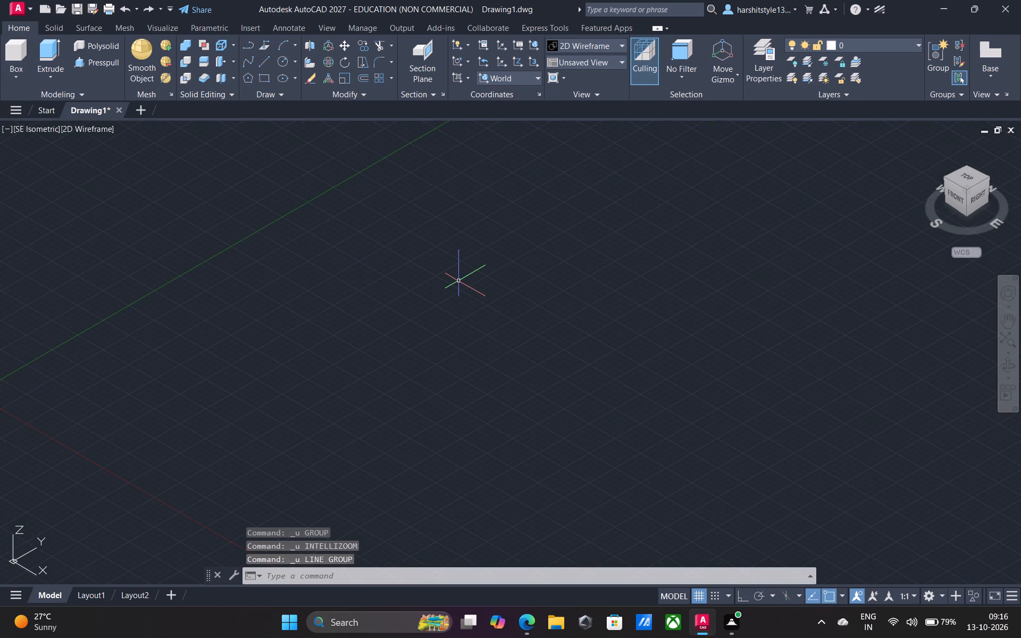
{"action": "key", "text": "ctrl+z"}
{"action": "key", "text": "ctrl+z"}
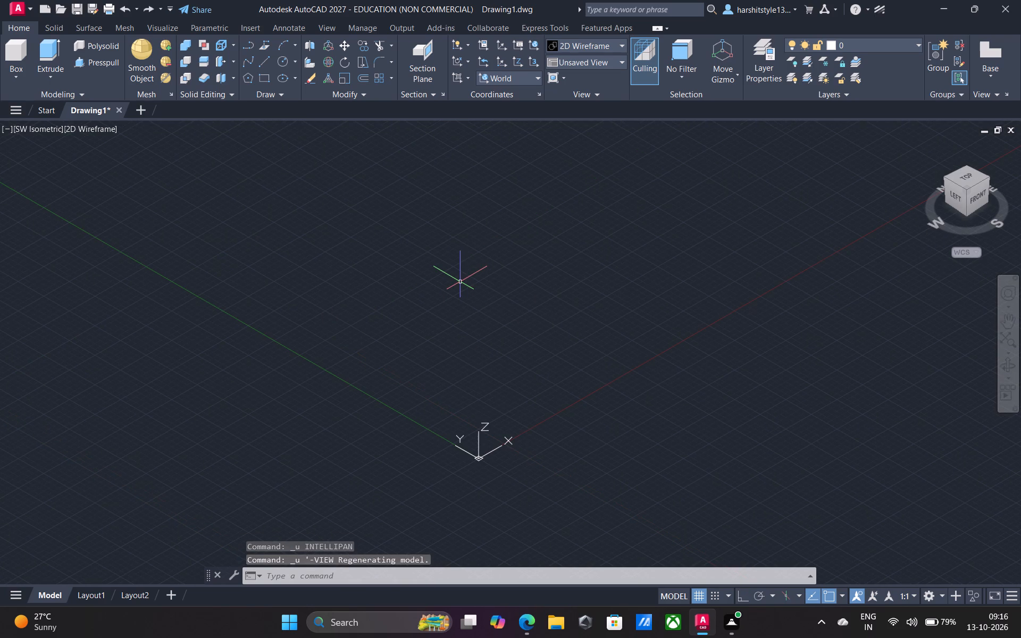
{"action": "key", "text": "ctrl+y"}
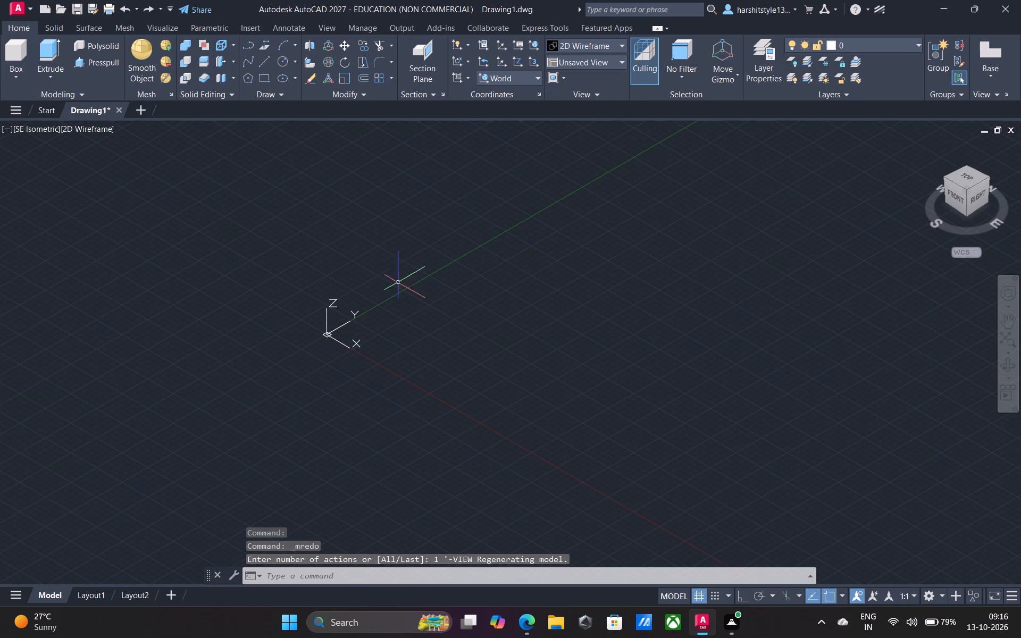
With Ortho on, draw a 40-unit line segment along positive Y from a free start point.
{"action": "left_click", "coordinate": [269, 62]}
{"action": "scroll", "coordinate": [652, 338], "scroll_direction": "down", "scroll_amount": 1}
{"action": "middle_click_drag", "start_coordinate": [640, 340], "coordinate": [332, 424]}
{"action": "scroll", "coordinate": [332, 424], "scroll_direction": "up", "scroll_amount": 1}
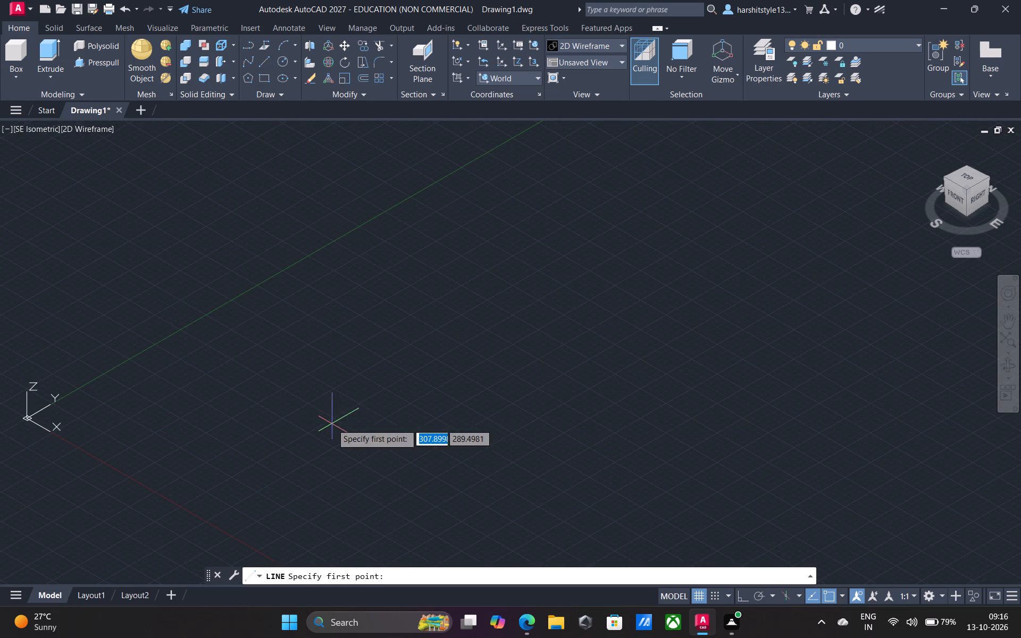
{"action": "left_click", "coordinate": [267, 64]}
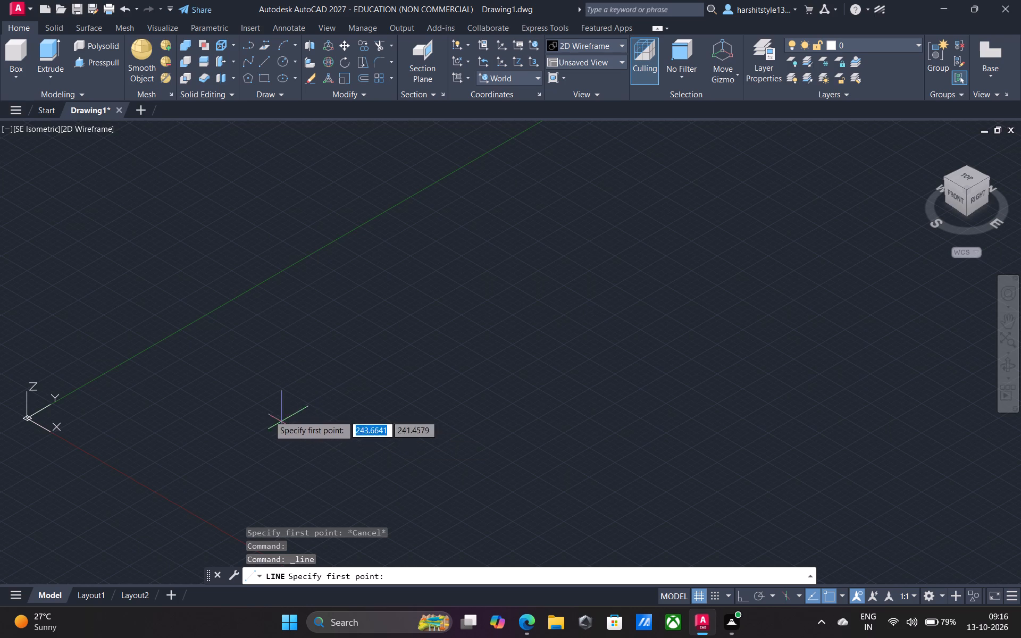
{"action": "left_click", "coordinate": [279, 427]}
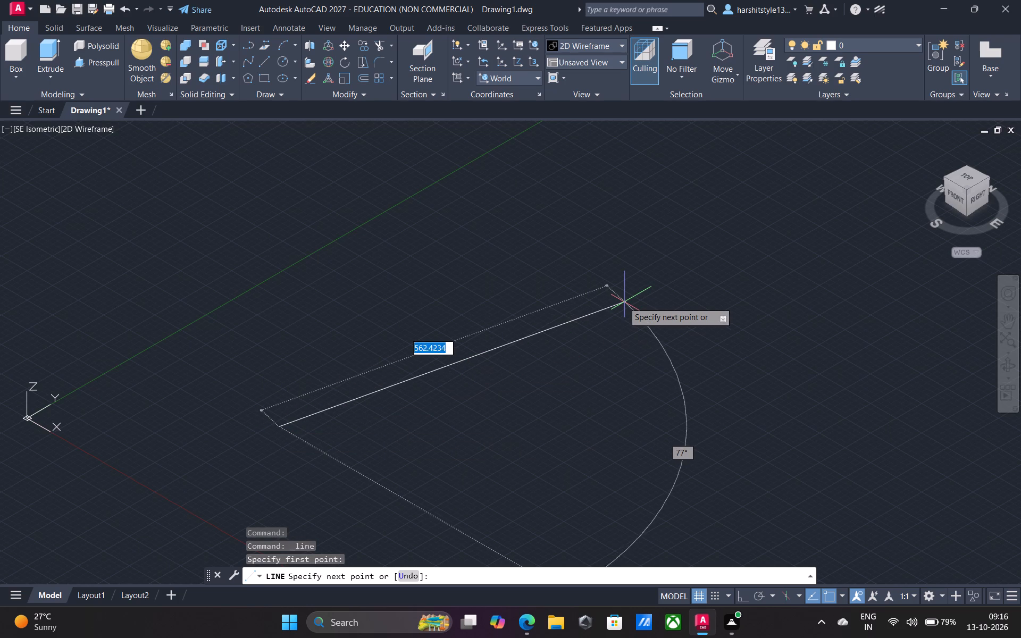
{"action": "key", "text": "F8"}
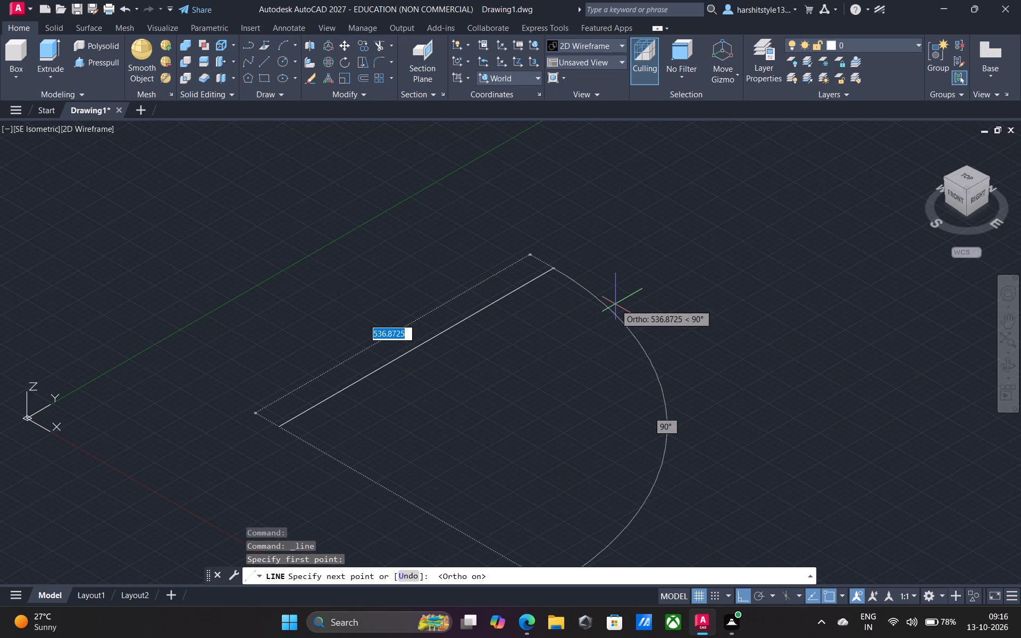
{"action": "type", "text": "40"}
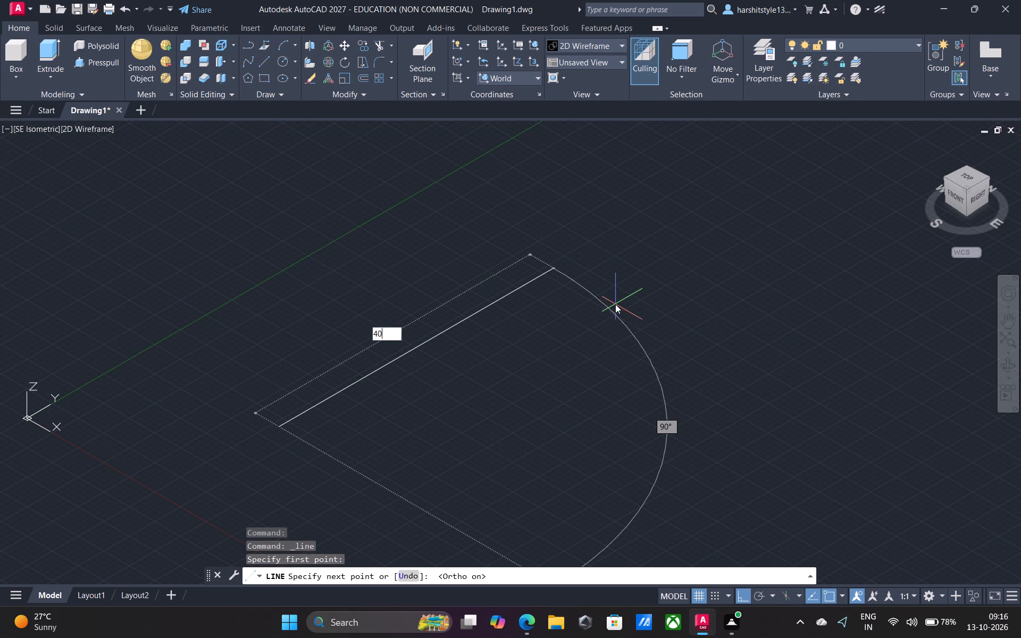
{"action": "key", "text": "Return"}
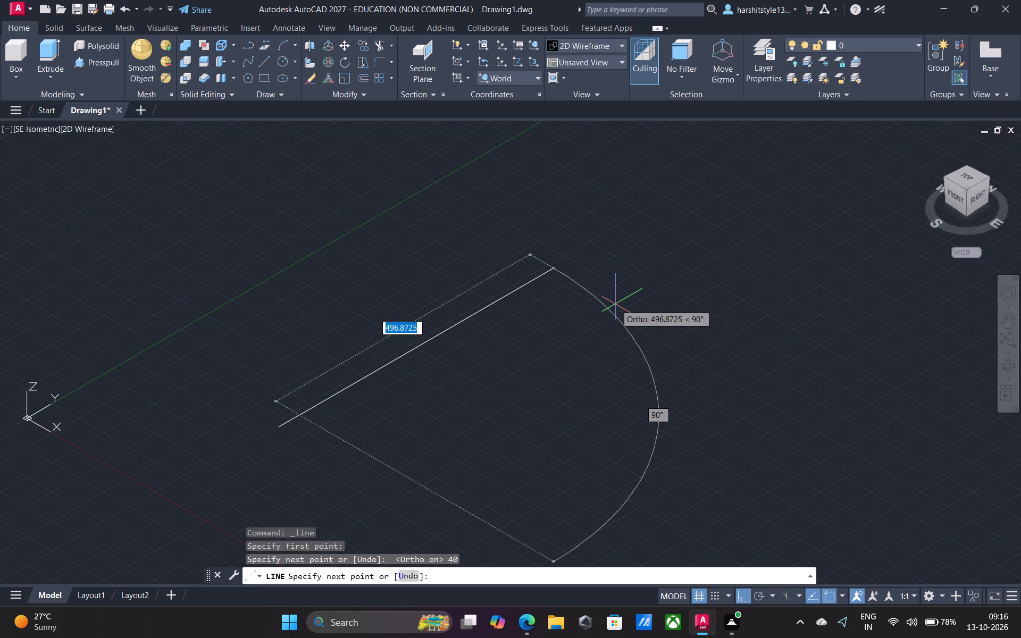
From the 40-unit line's far end, continue 6 units up along Z and 5 units back along negative Y, ending the line.
{"action": "scroll", "coordinate": [280, 417], "scroll_direction": "up", "scroll_amount": 3}
{"action": "scroll", "coordinate": [353, 419], "scroll_direction": "up", "scroll_amount": 2}
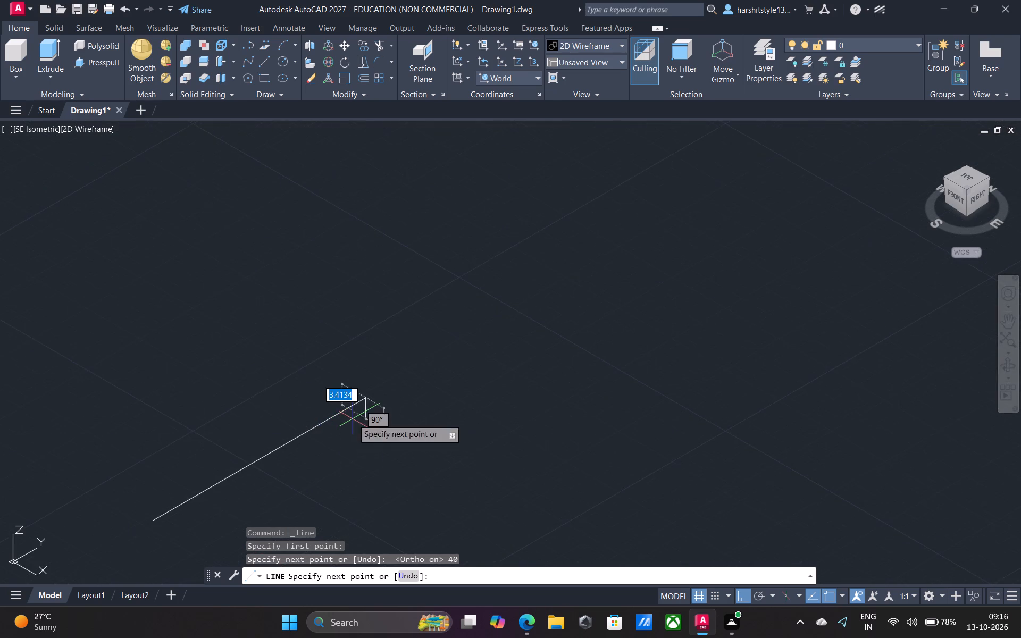
{"action": "scroll", "coordinate": [329, 440], "scroll_direction": "up", "scroll_amount": 2}
{"action": "middle_click_drag", "start_coordinate": [328, 440], "coordinate": [631, 310]}
{"action": "scroll", "coordinate": [611, 329], "scroll_direction": "down", "scroll_amount": 3}
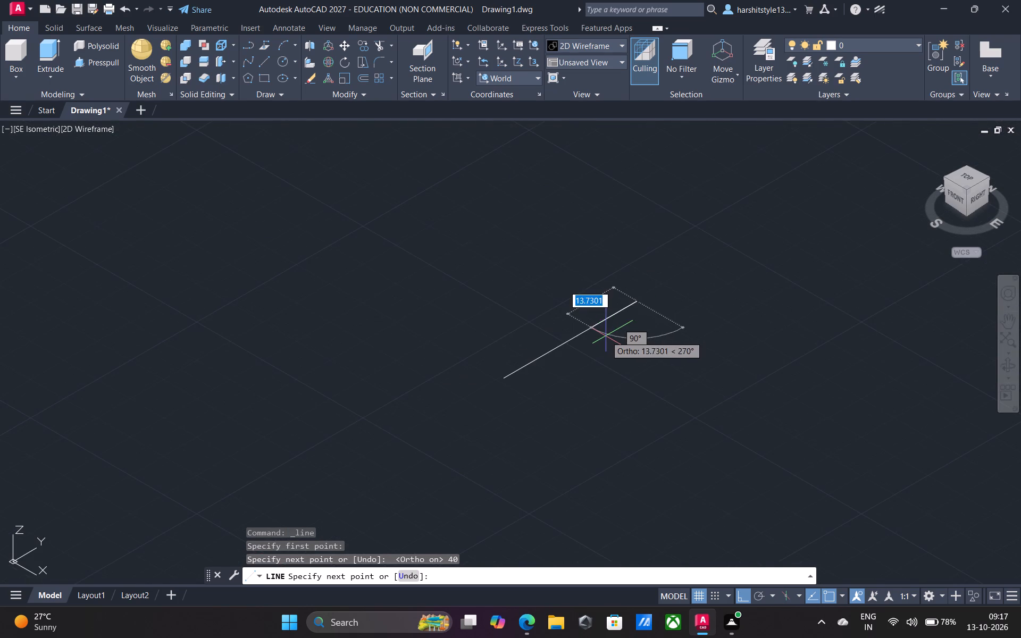
{"action": "middle_click_drag", "start_coordinate": [606, 336], "coordinate": [542, 388]}
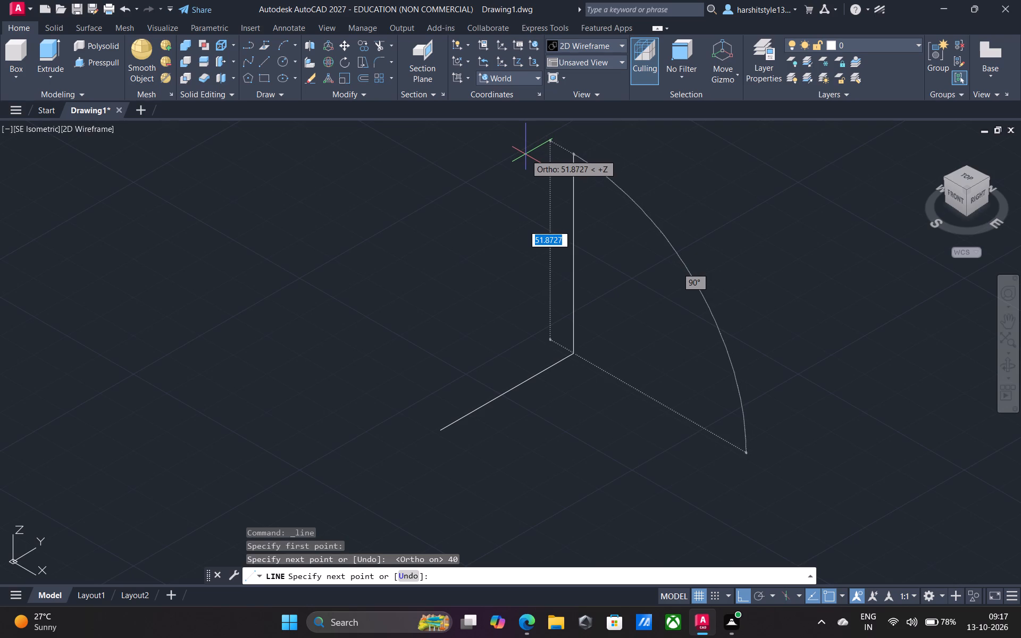
{"action": "key", "text": "6"}
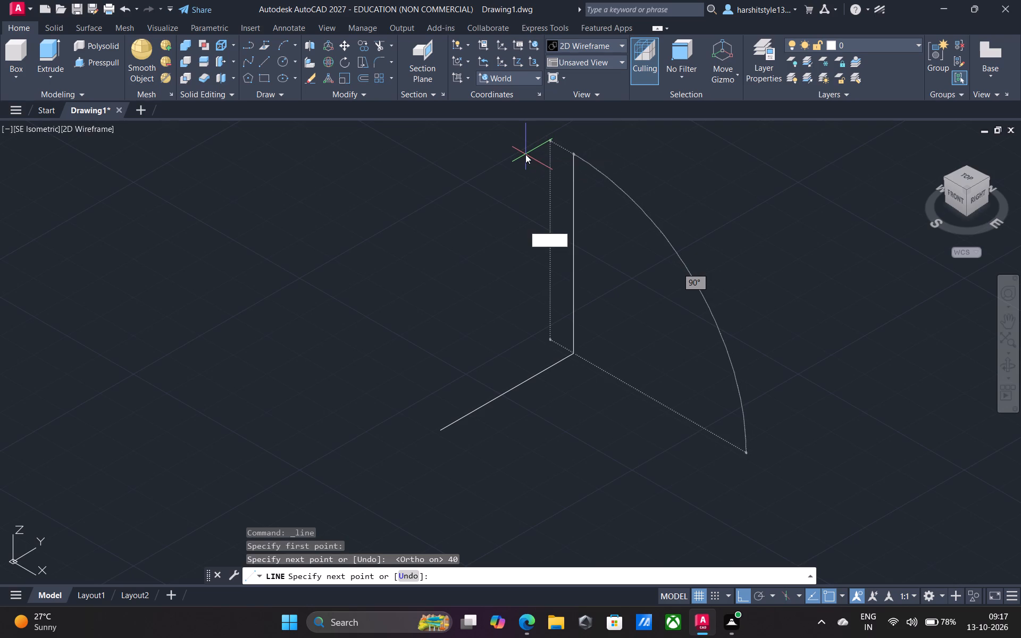
{"action": "key", "text": "Return"}
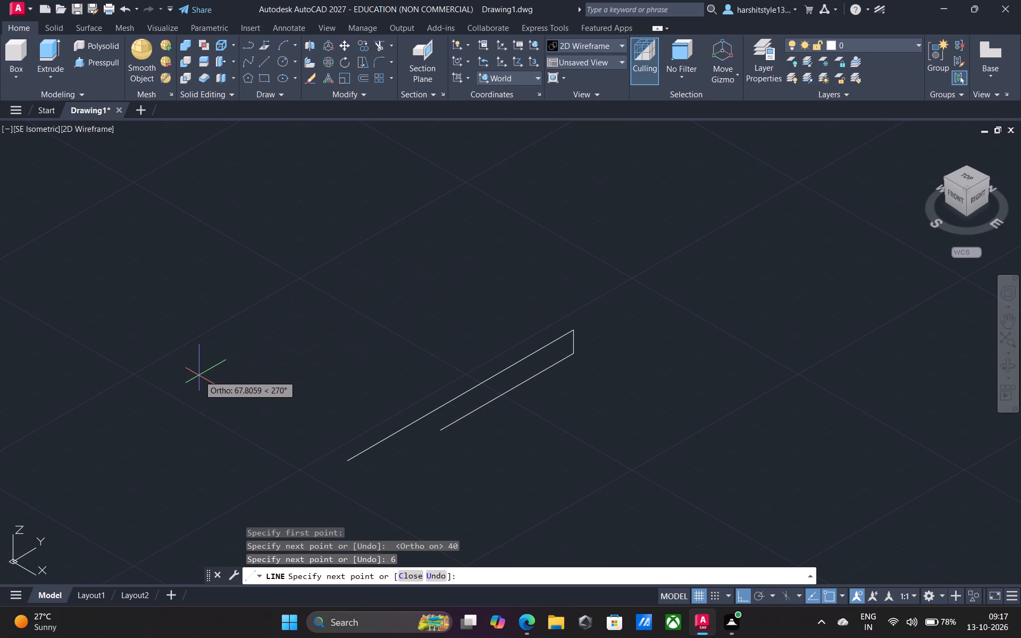
{"action": "key", "text": "5"}
{"action": "key", "text": "Return"}
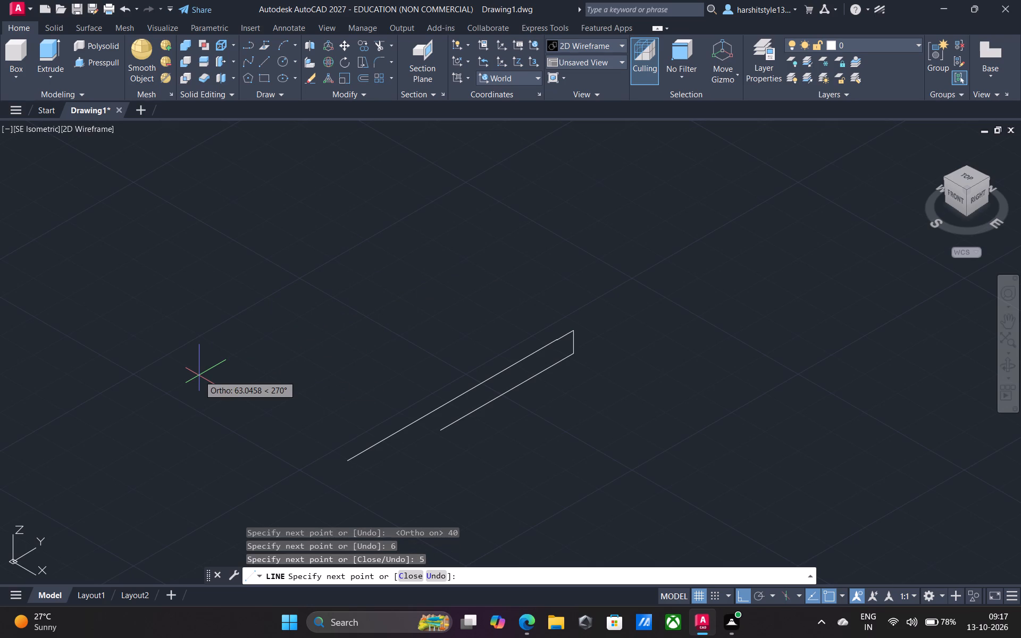
{"action": "key", "text": "Return"}
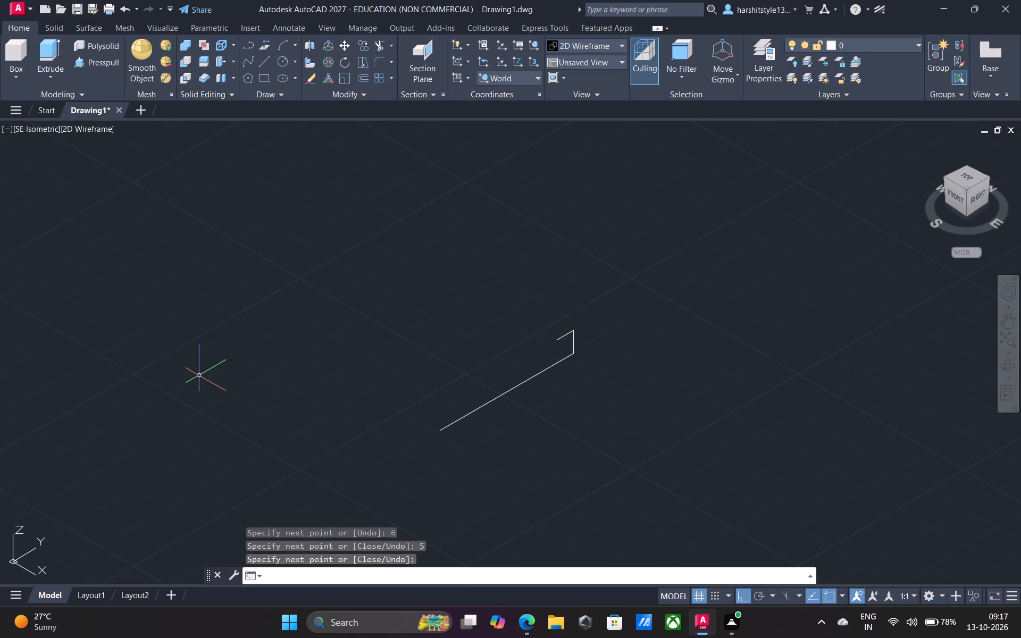
Start a new line at the top of the 6-unit vertical and draw it 5 units up along Z.
{"action": "key", "text": "space"}
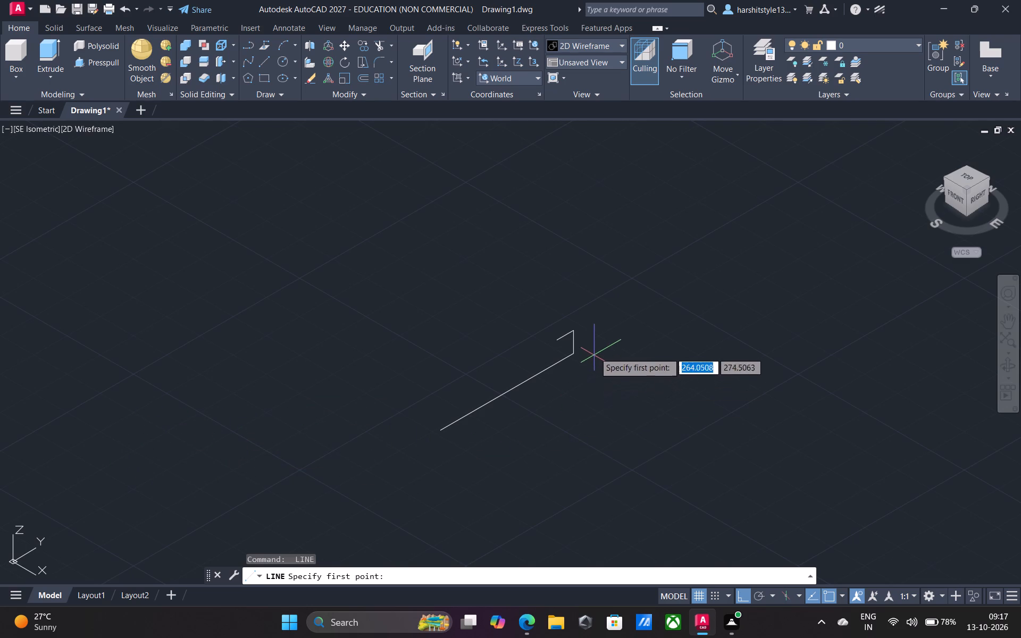
{"action": "scroll", "coordinate": [595, 349], "scroll_direction": "up", "scroll_amount": 2}
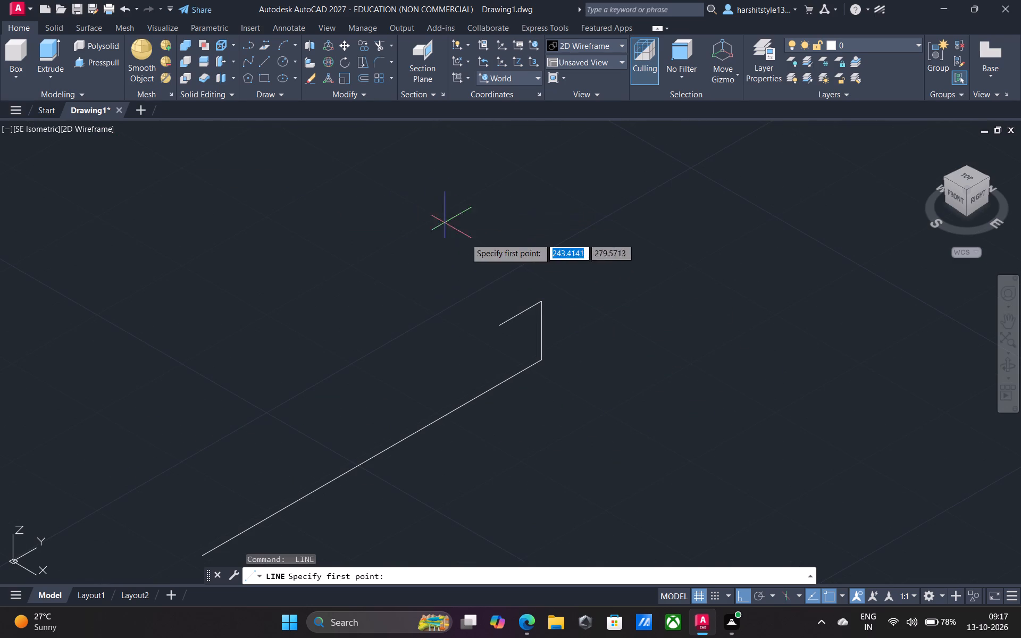
{"action": "left_click", "coordinate": [538, 303]}
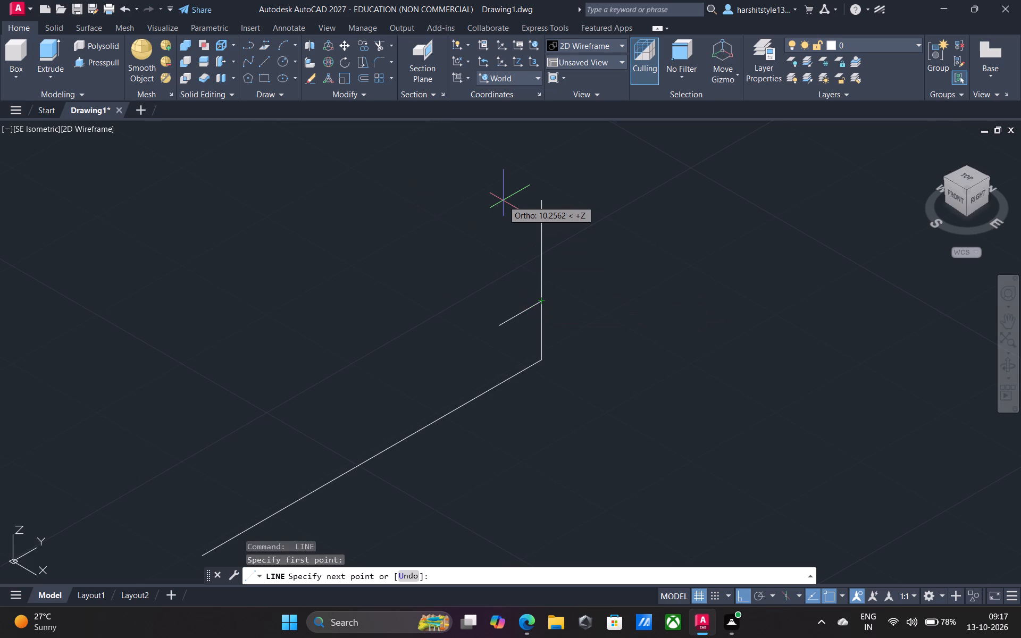
{"action": "key", "text": "8"}
{"action": "key", "text": "BackSpace"}
{"action": "key", "text": "5"}
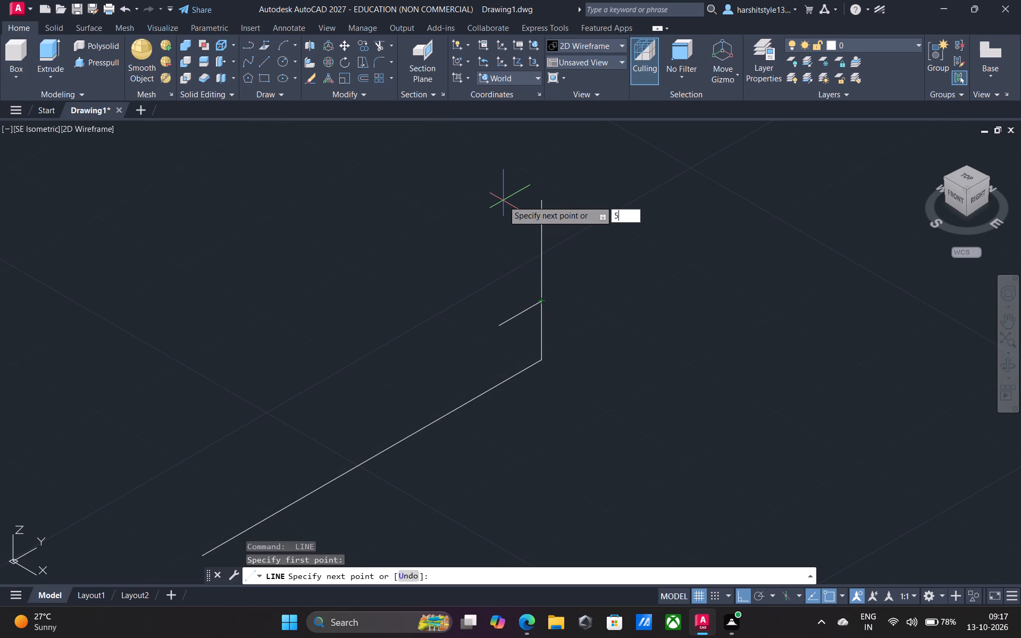
{"action": "key", "text": "Return"}
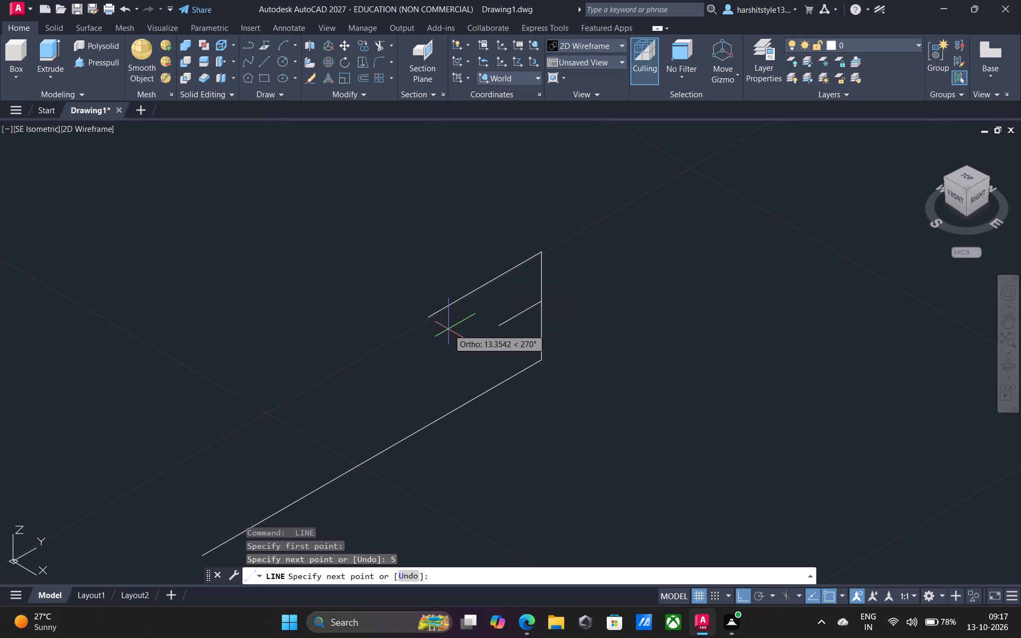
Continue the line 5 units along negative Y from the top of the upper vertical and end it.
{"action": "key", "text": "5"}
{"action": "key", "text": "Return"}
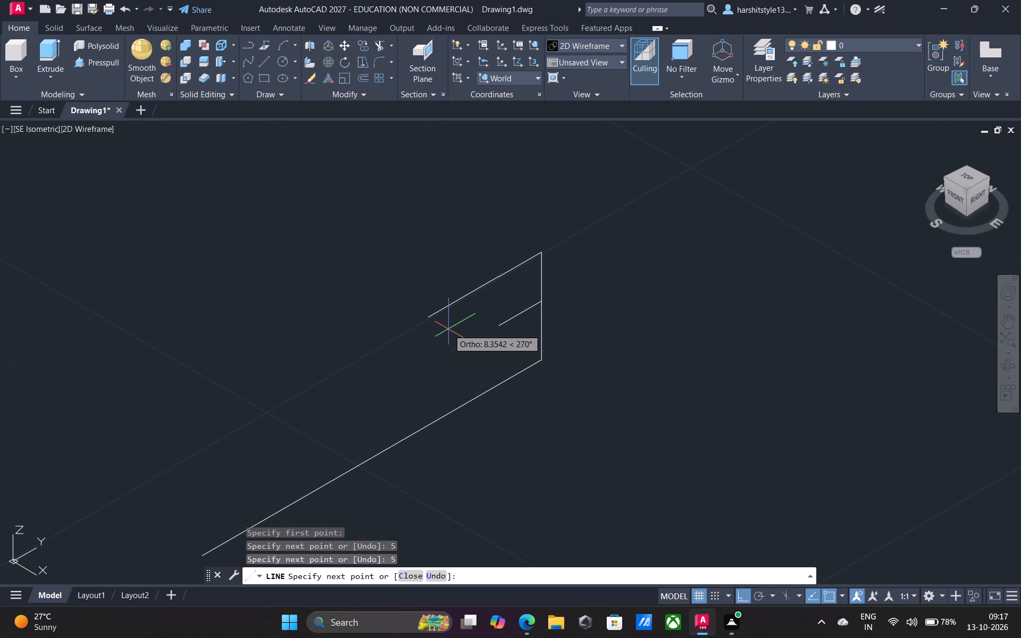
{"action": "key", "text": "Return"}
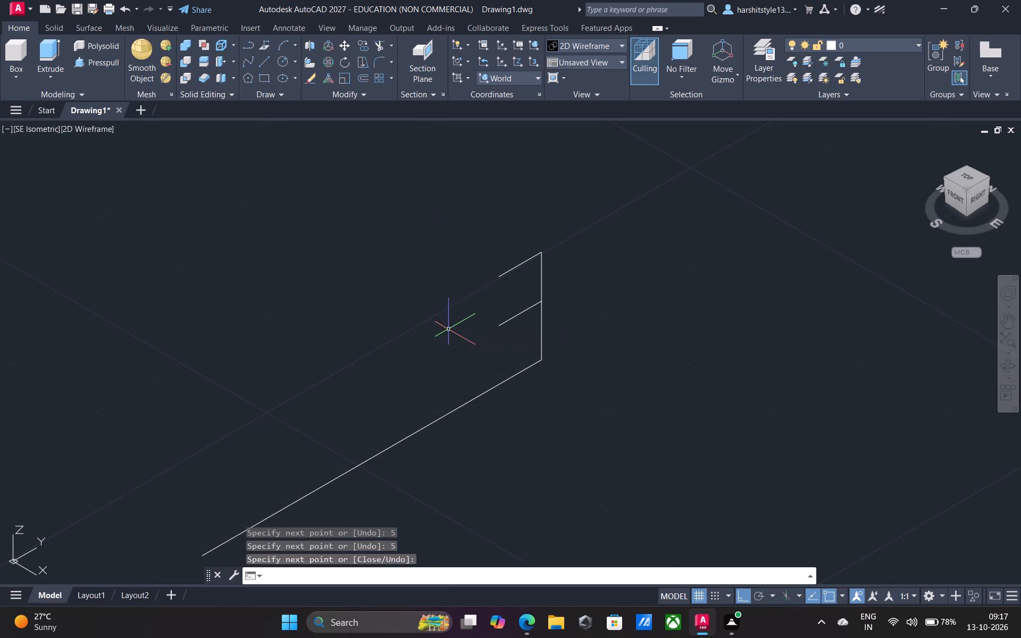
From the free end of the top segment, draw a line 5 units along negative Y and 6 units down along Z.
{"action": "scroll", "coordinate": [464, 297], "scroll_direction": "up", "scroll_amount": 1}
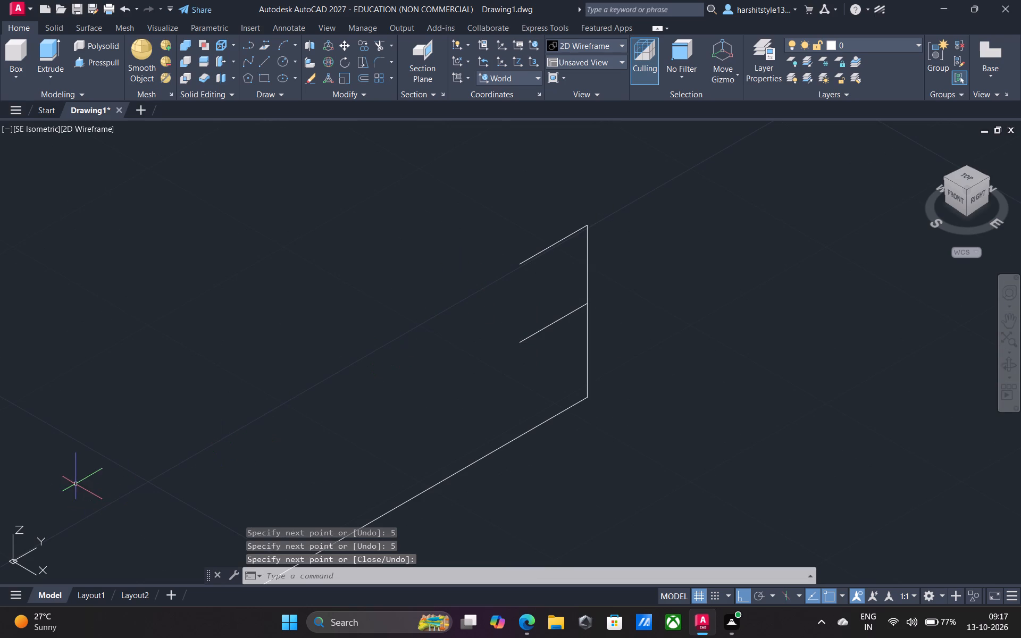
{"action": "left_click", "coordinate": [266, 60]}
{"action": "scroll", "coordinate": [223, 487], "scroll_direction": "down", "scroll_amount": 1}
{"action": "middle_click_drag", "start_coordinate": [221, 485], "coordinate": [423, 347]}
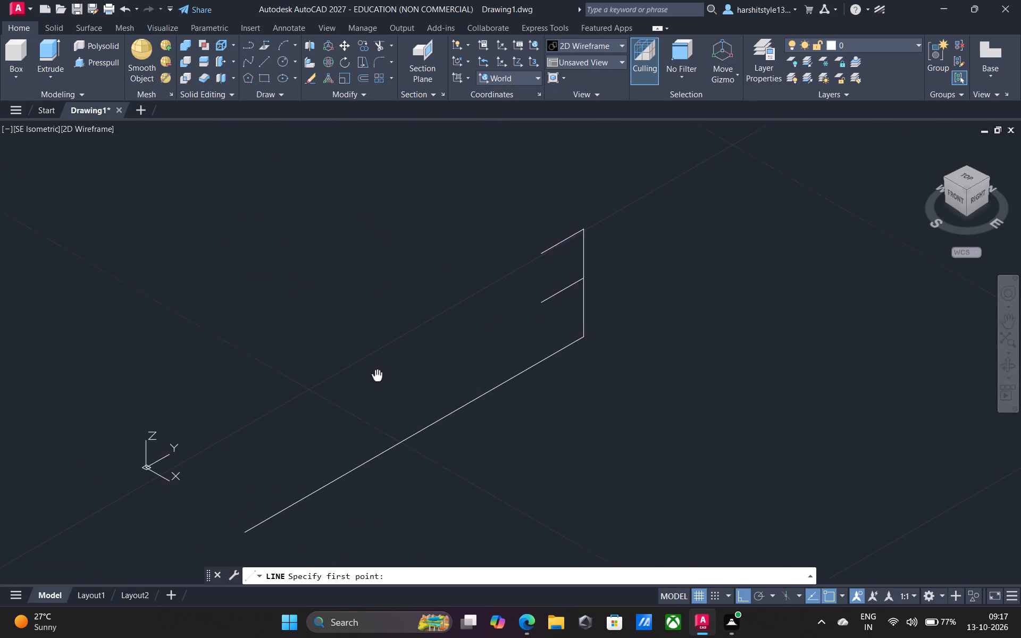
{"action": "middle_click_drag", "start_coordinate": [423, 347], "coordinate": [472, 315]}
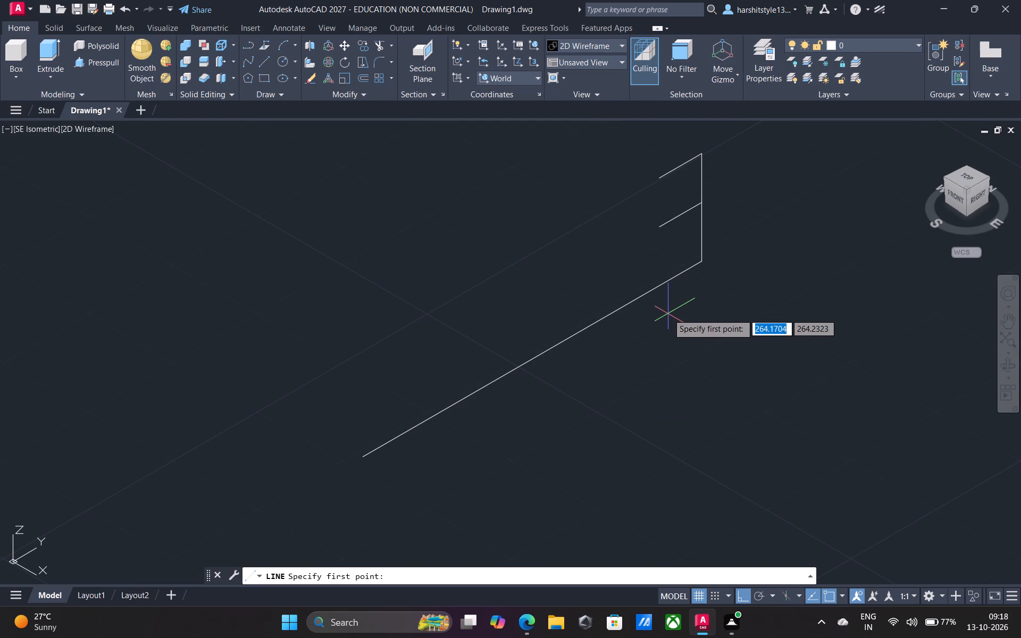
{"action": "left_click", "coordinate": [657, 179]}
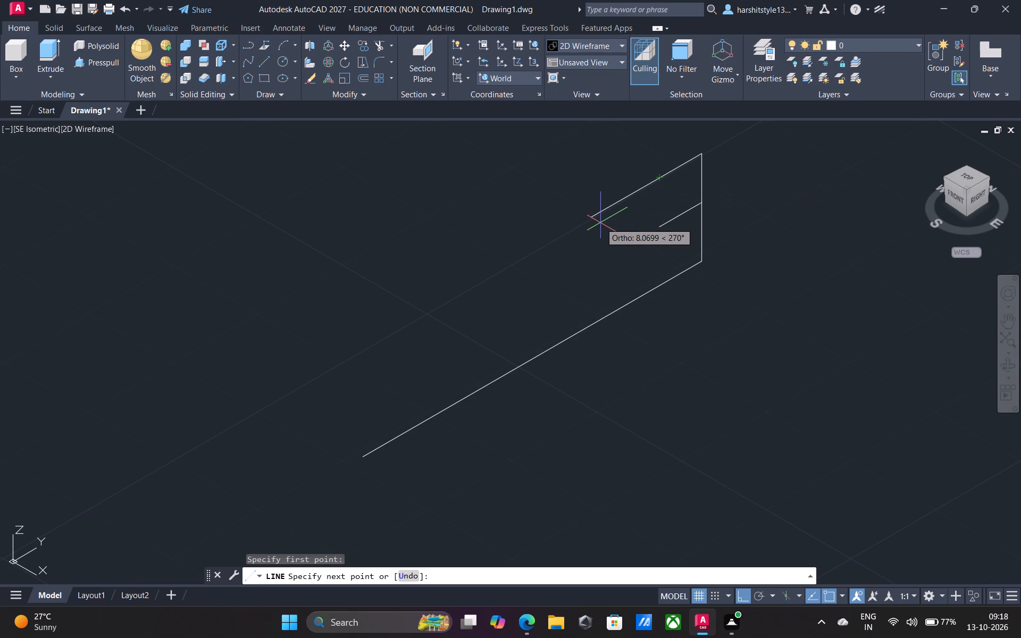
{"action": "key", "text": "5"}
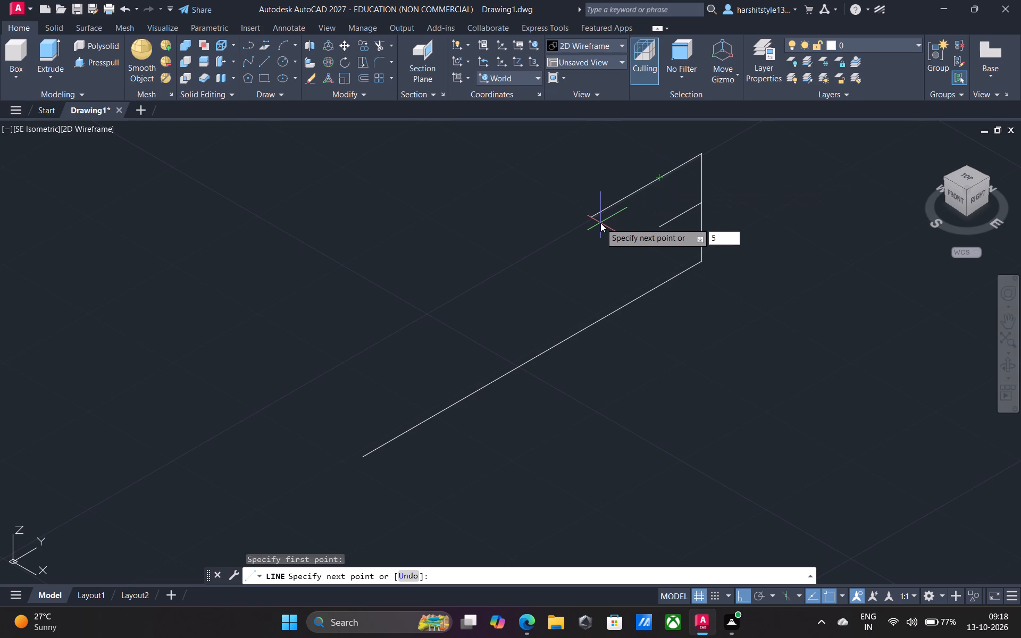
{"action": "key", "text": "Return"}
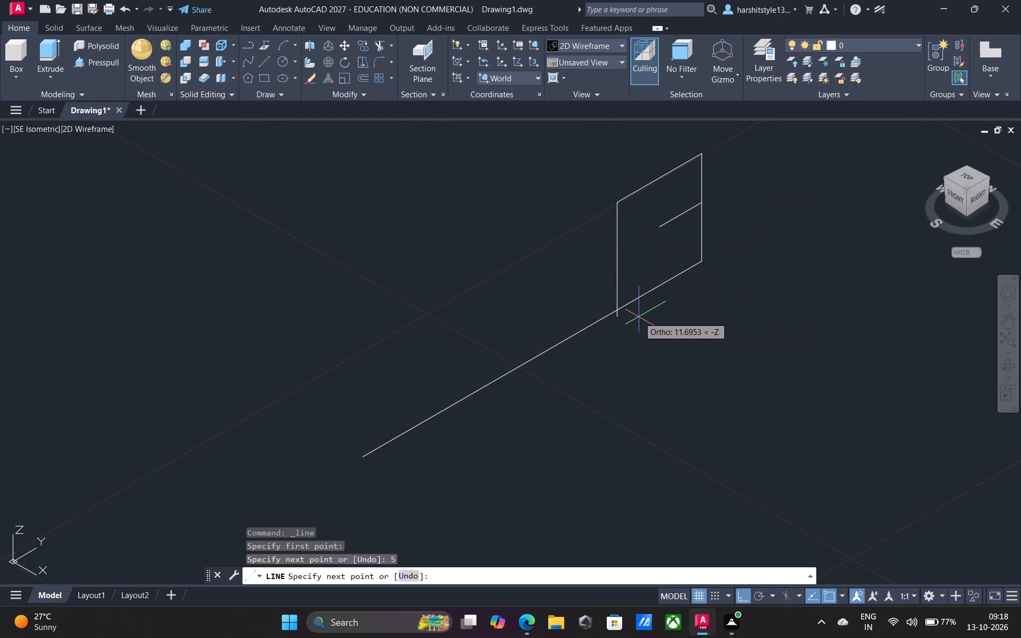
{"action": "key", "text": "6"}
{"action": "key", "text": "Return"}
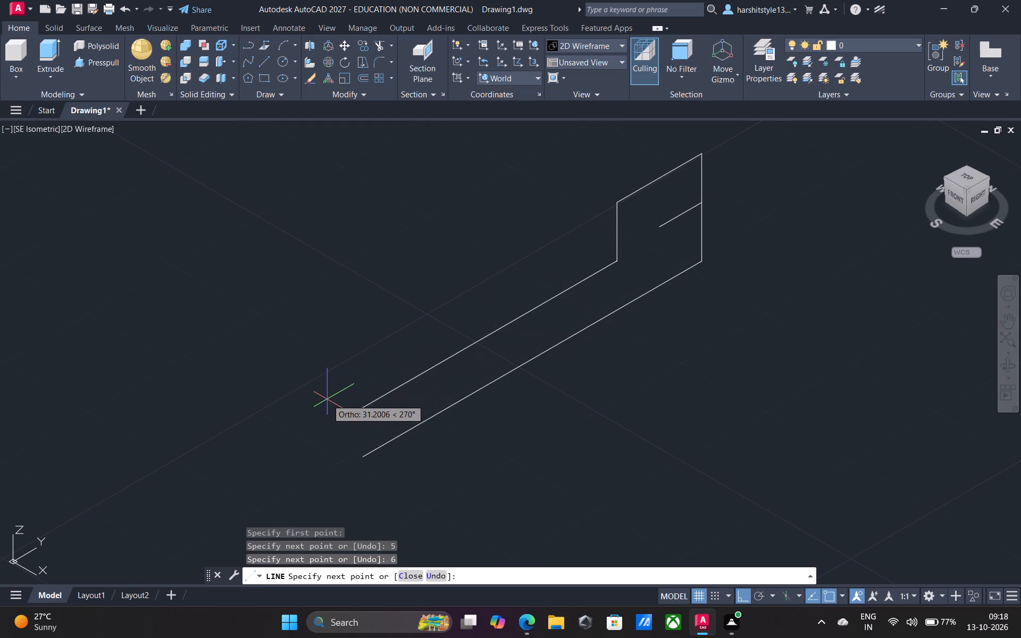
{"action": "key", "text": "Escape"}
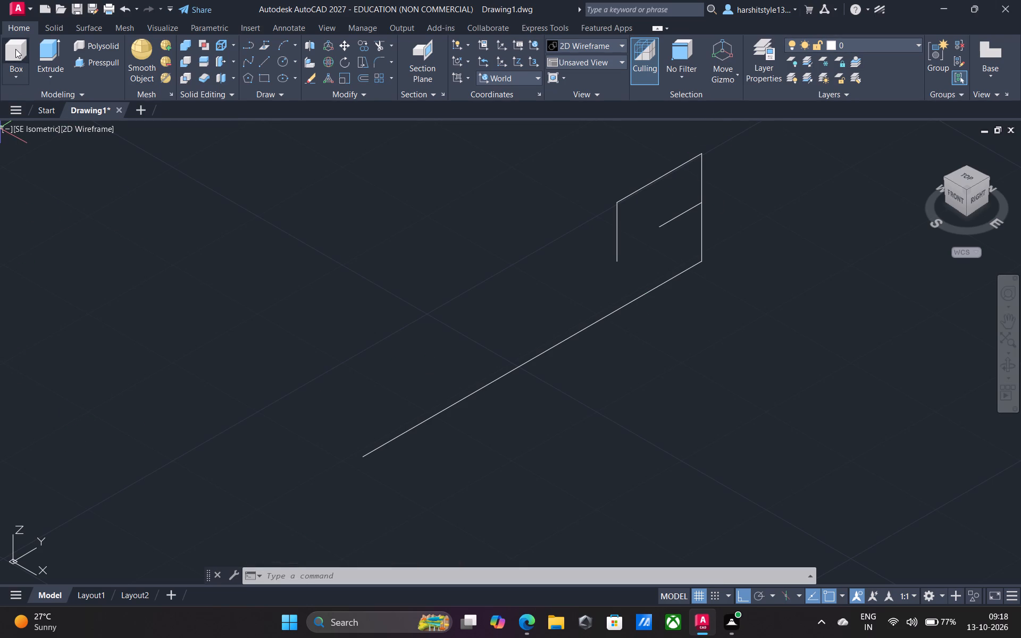
From the 40-unit base line's free start, draw a line 10 units along positive Y, 5 units up Z and 20 units along positive Y.
{"action": "key", "text": "space"}
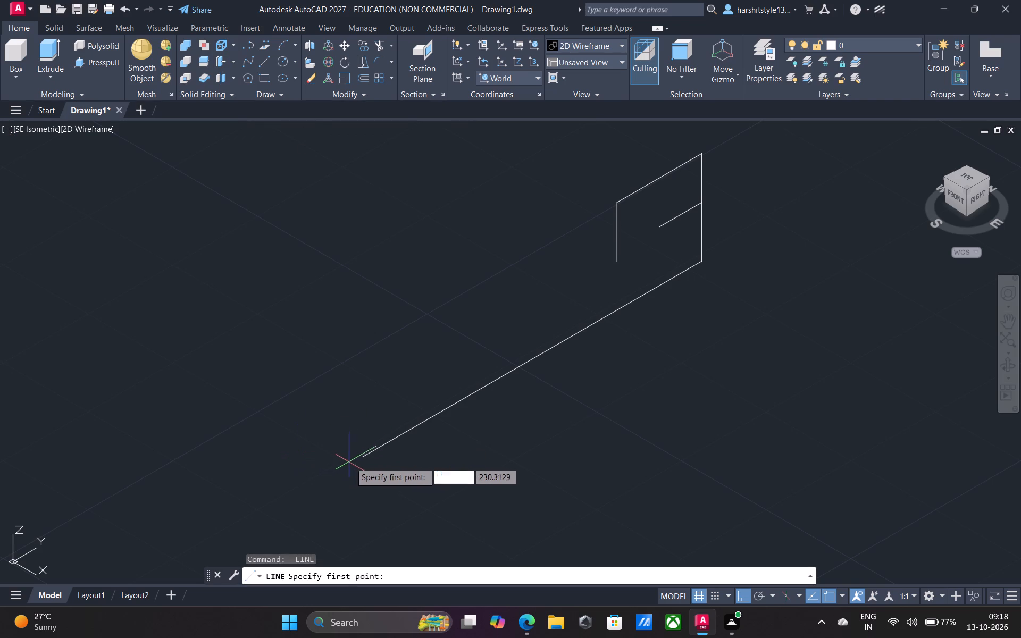
{"action": "left_click", "coordinate": [362, 457]}
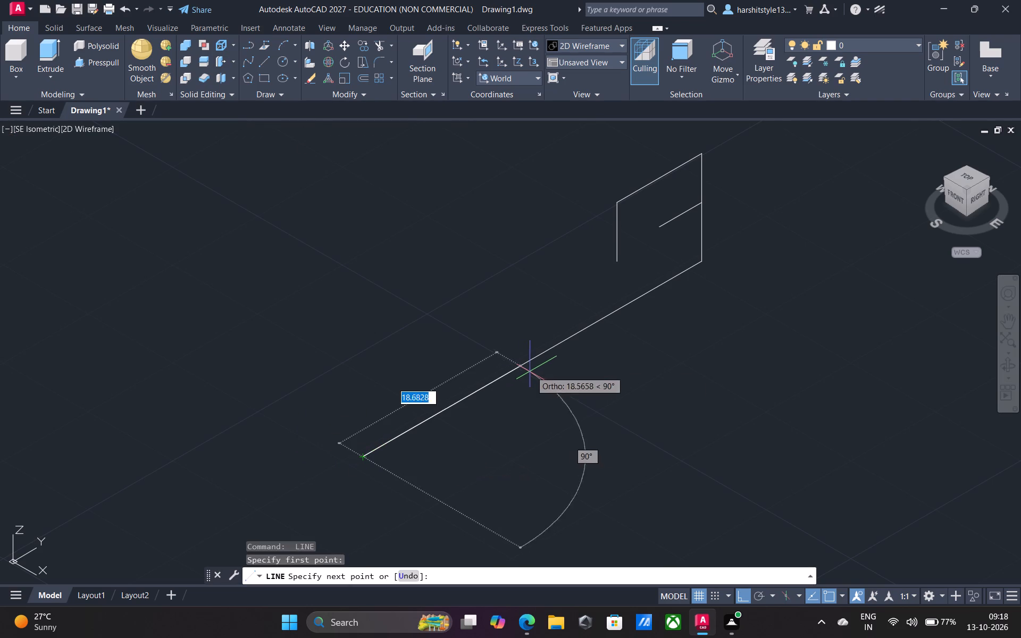
{"action": "type", "text": "10"}
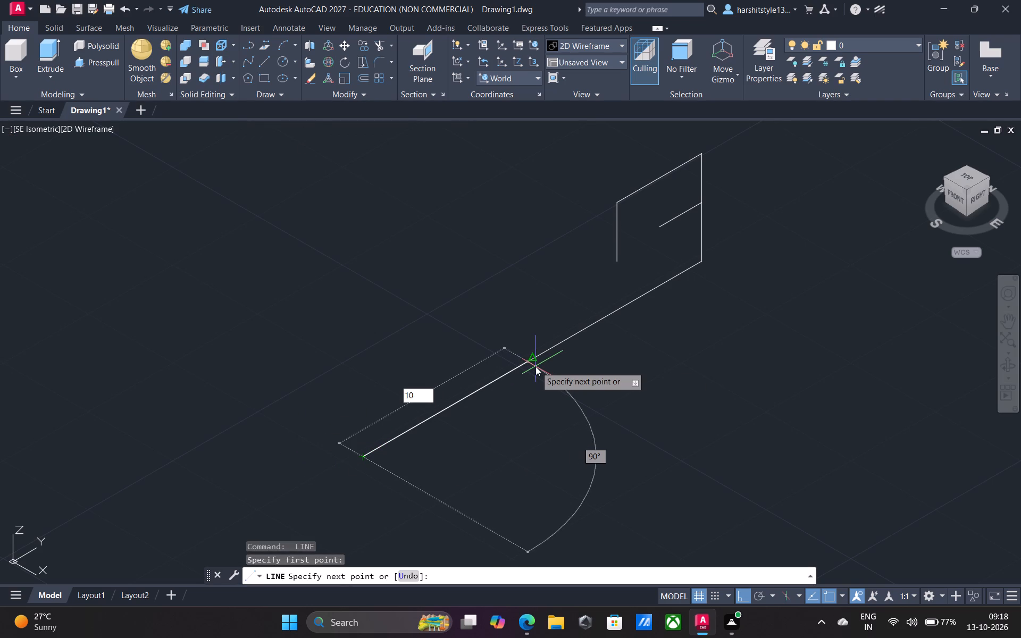
{"action": "key", "text": "Return"}
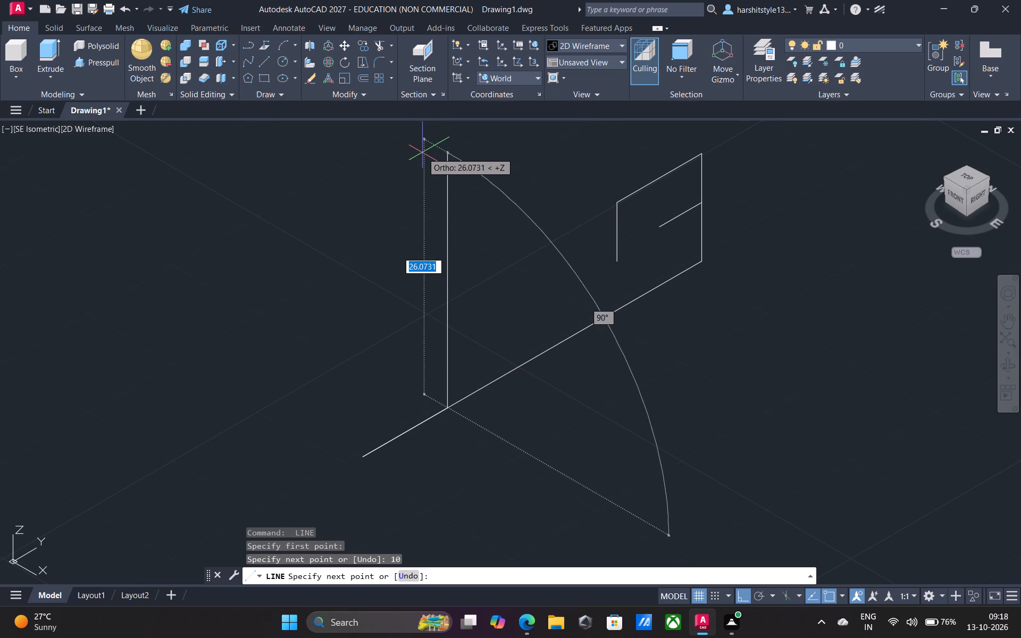
{"action": "key", "text": "6"}
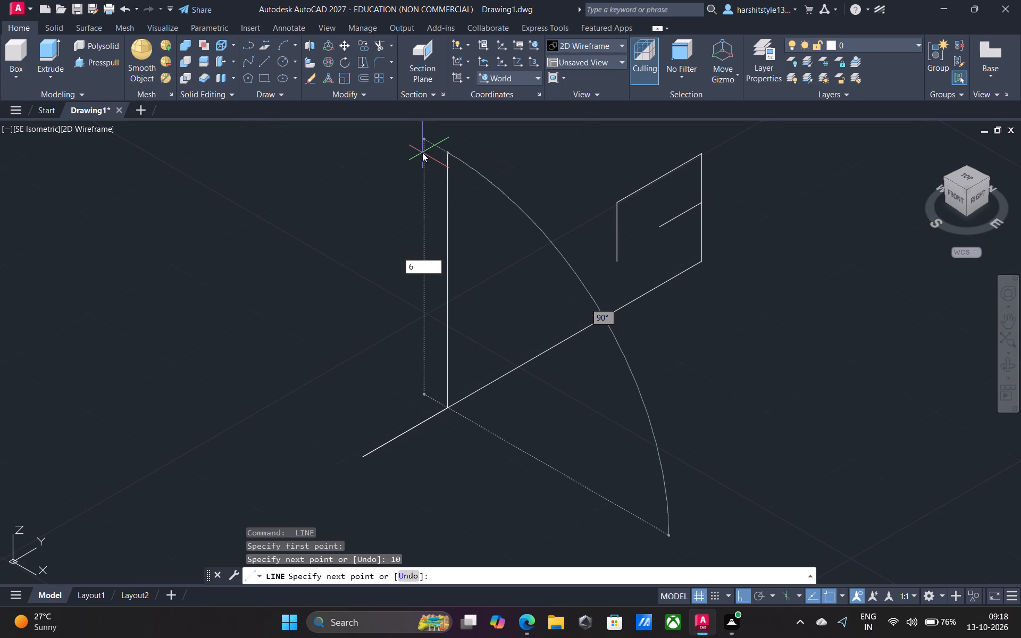
{"action": "key", "text": "BackSpace"}
{"action": "key", "text": "5"}
{"action": "key", "text": "Return"}
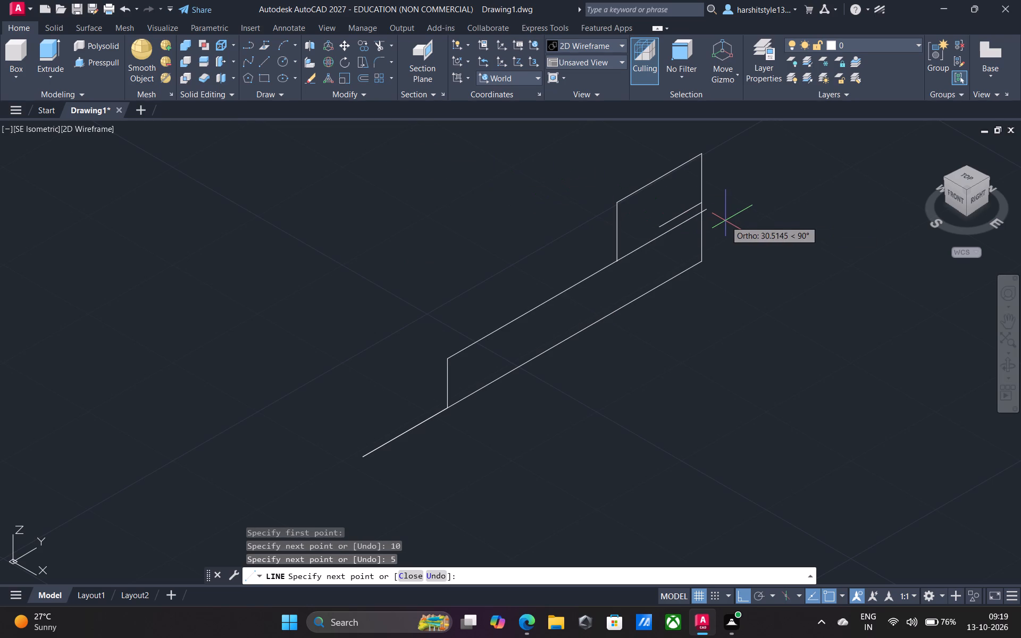
{"action": "type", "text": "20"}
{"action": "key", "text": "Return"}
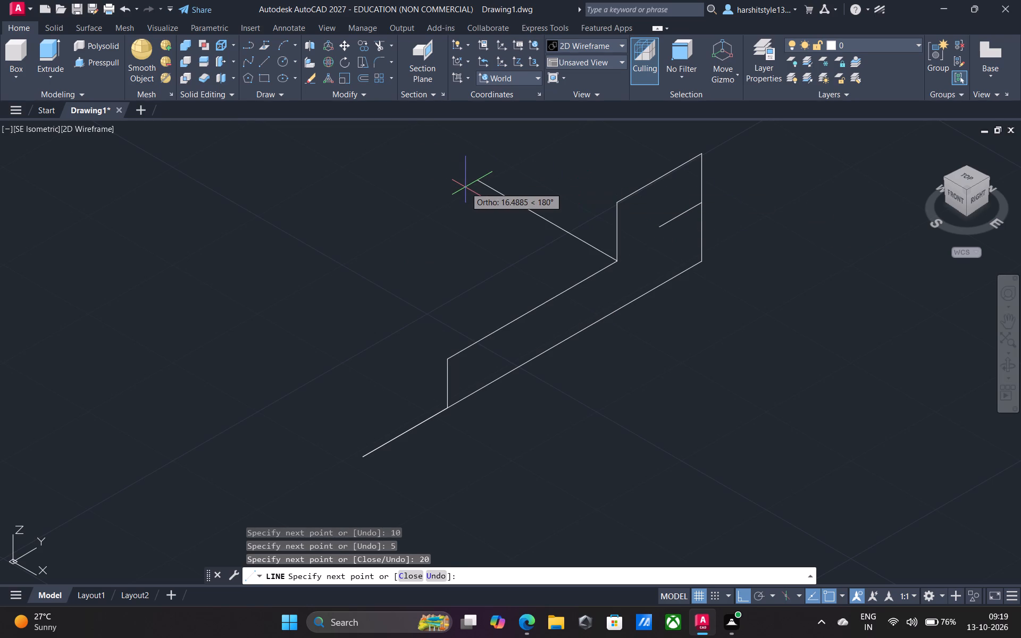
{"action": "key", "text": "Escape"}
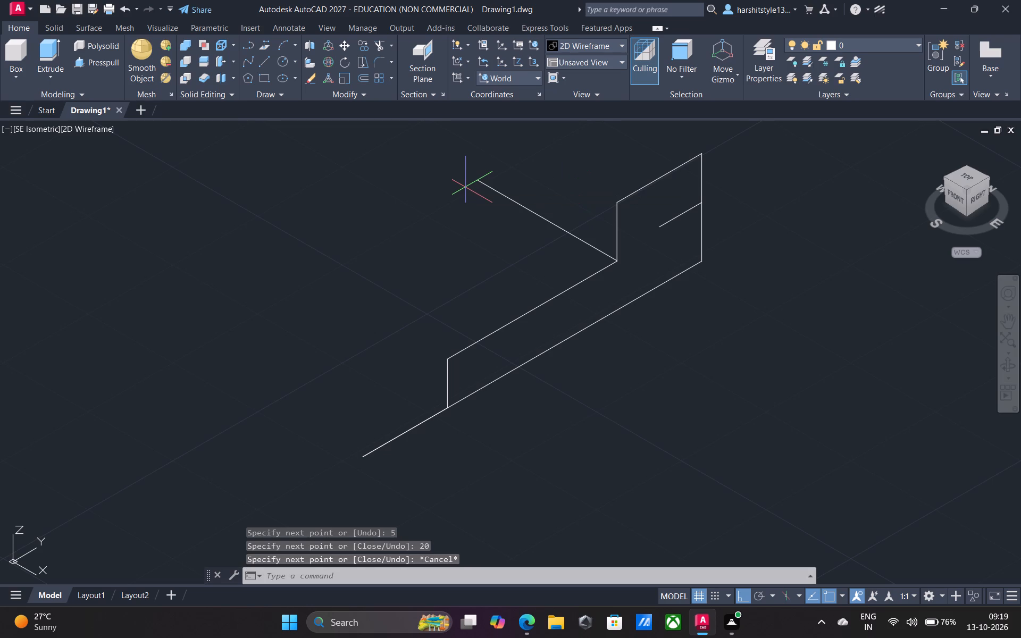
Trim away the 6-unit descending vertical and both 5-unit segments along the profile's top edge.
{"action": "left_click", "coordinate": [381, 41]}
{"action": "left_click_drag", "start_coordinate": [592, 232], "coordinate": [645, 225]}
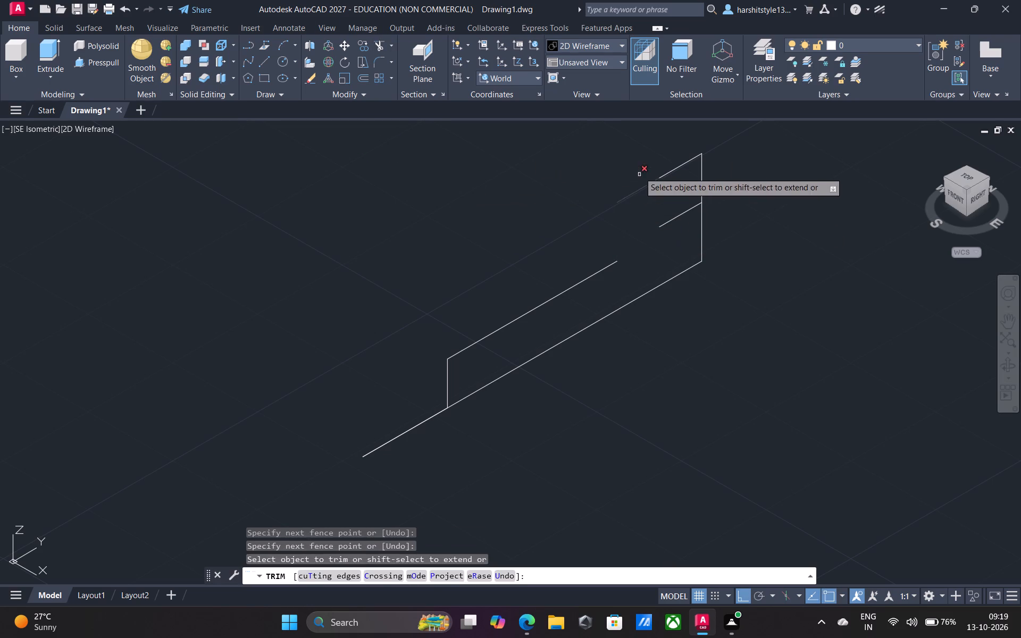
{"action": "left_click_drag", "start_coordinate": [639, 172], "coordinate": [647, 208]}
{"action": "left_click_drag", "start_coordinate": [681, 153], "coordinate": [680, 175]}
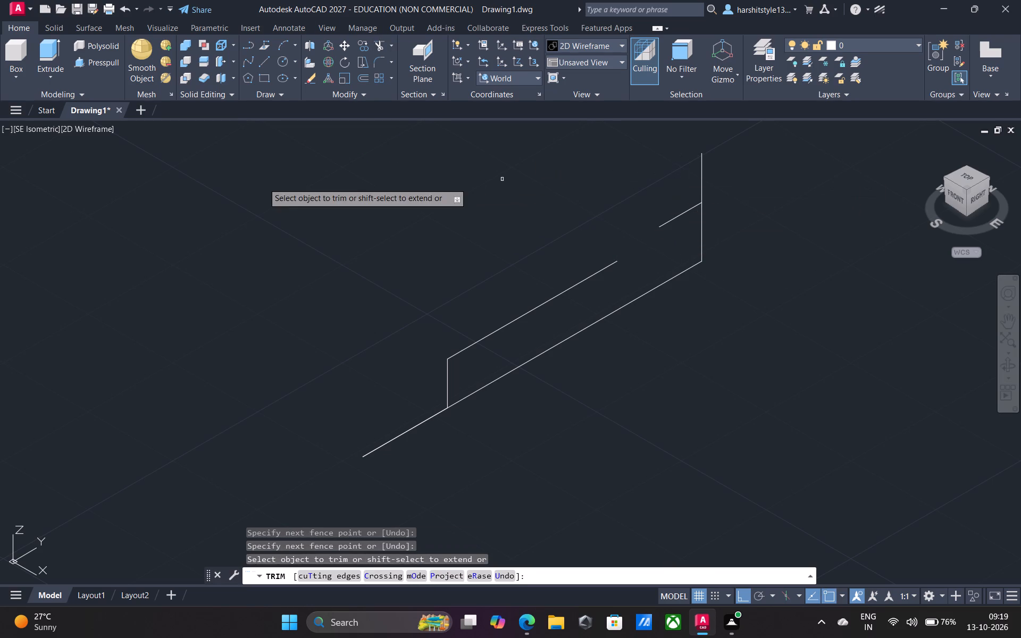
Draw a single 5-unit line along negative Y from the top of the upper vertical.
{"action": "left_click", "coordinate": [267, 58]}
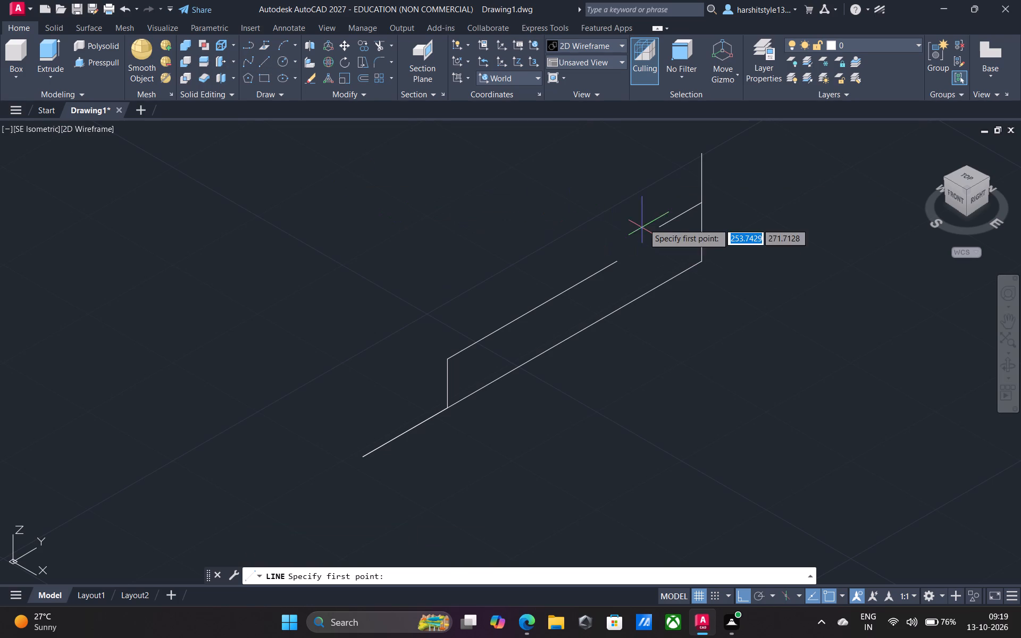
{"action": "middle_click_drag", "start_coordinate": [621, 214], "coordinate": [530, 266]}
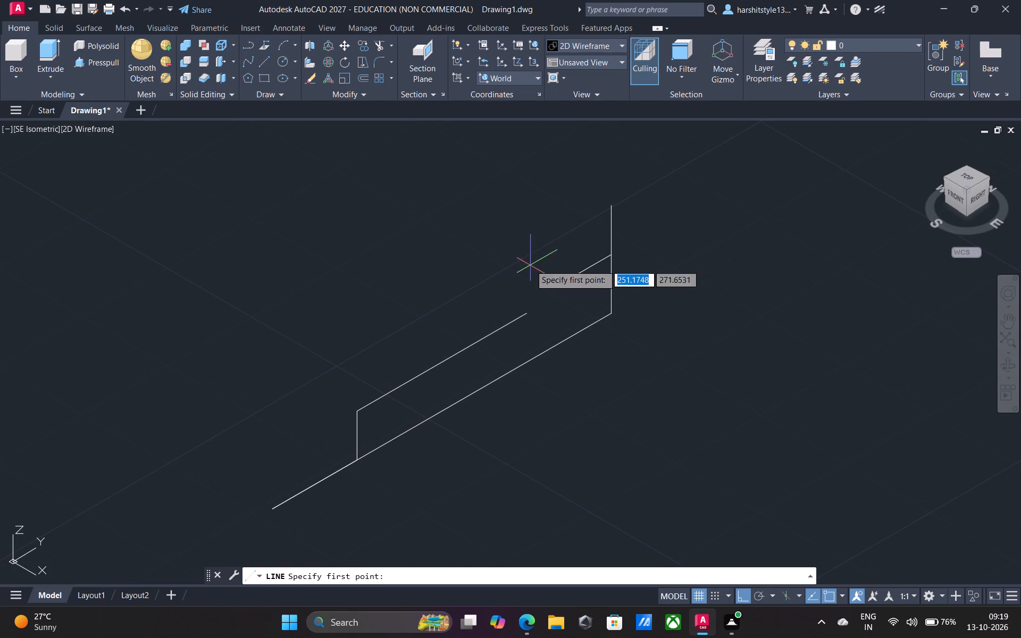
{"action": "left_click", "coordinate": [609, 207]}
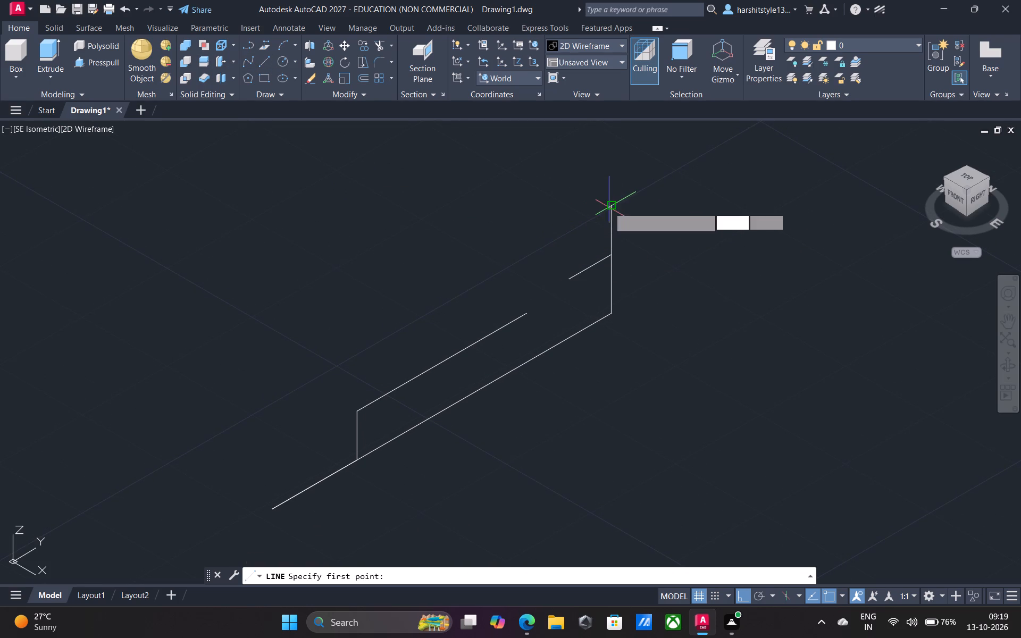
{"action": "key", "text": "5"}
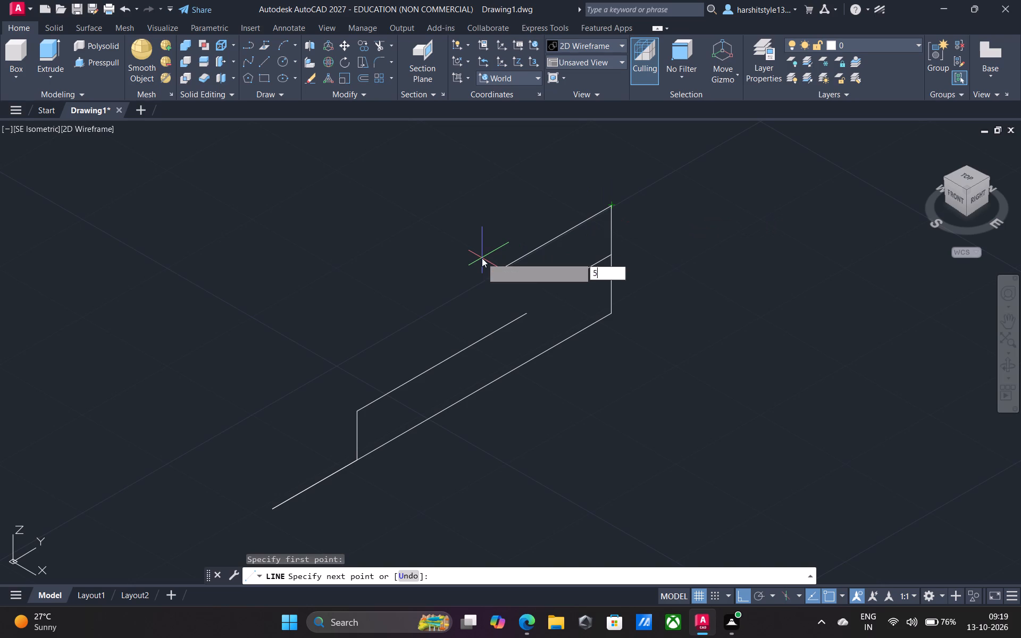
{"action": "key", "text": "Return"}
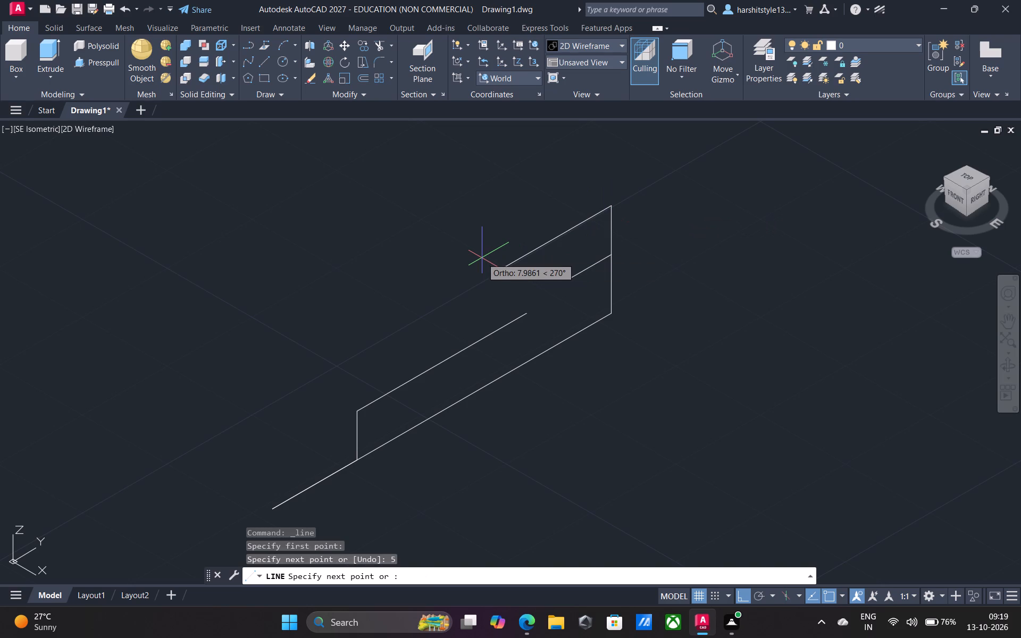
{"action": "key", "text": "Return"}
From the 20-unit segment's far end, draw a line 1 unit up along Z and connect it to the top segment's free end.
{"action": "key", "text": "space"}
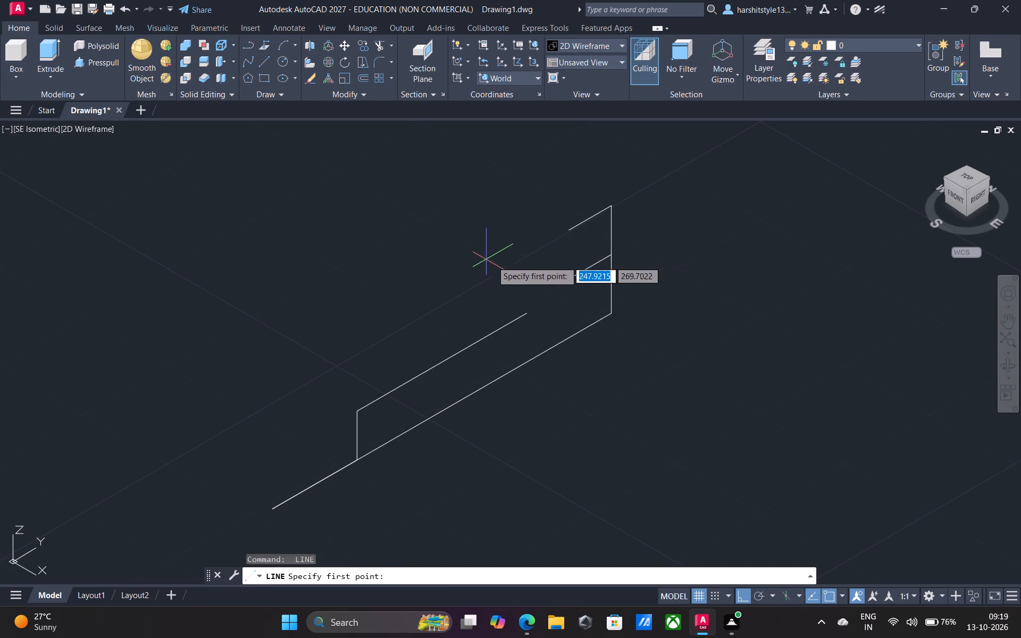
{"action": "left_click", "coordinate": [527, 314]}
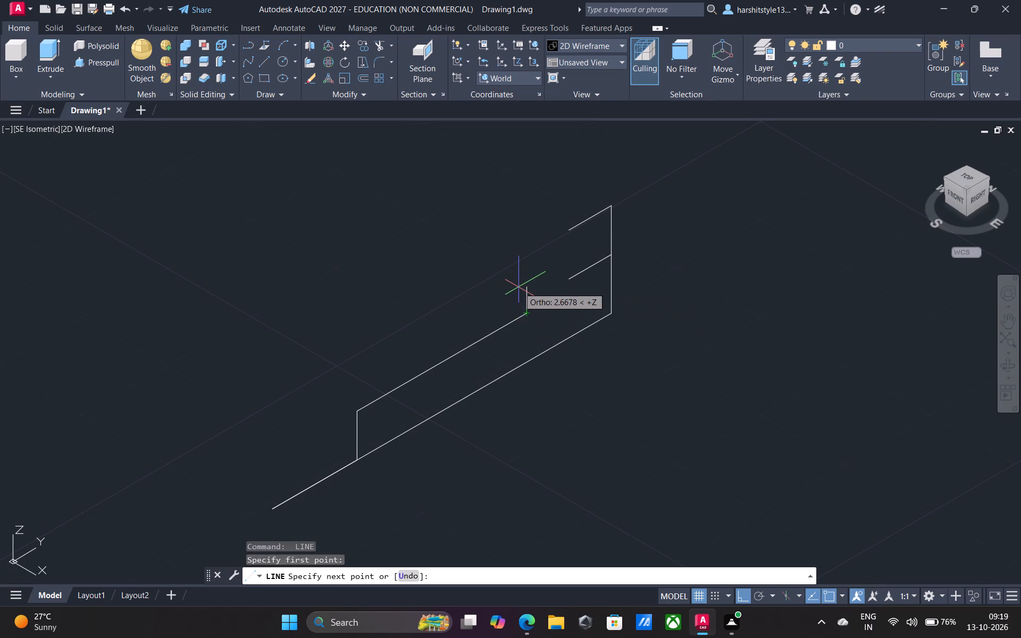
{"action": "key", "text": "1"}
{"action": "key", "text": "Return"}
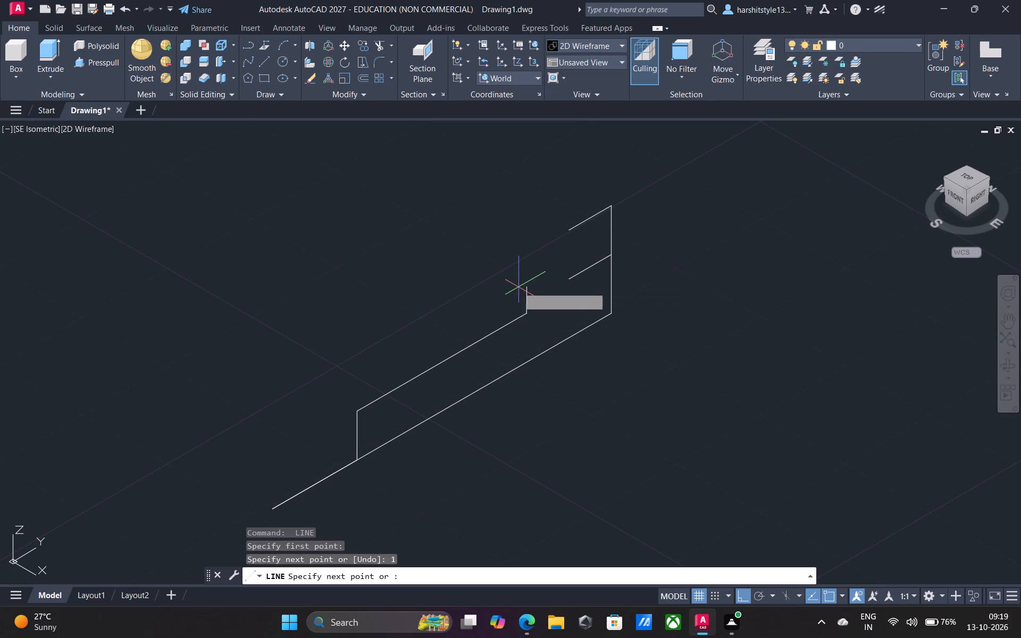
{"action": "left_click", "coordinate": [567, 233]}
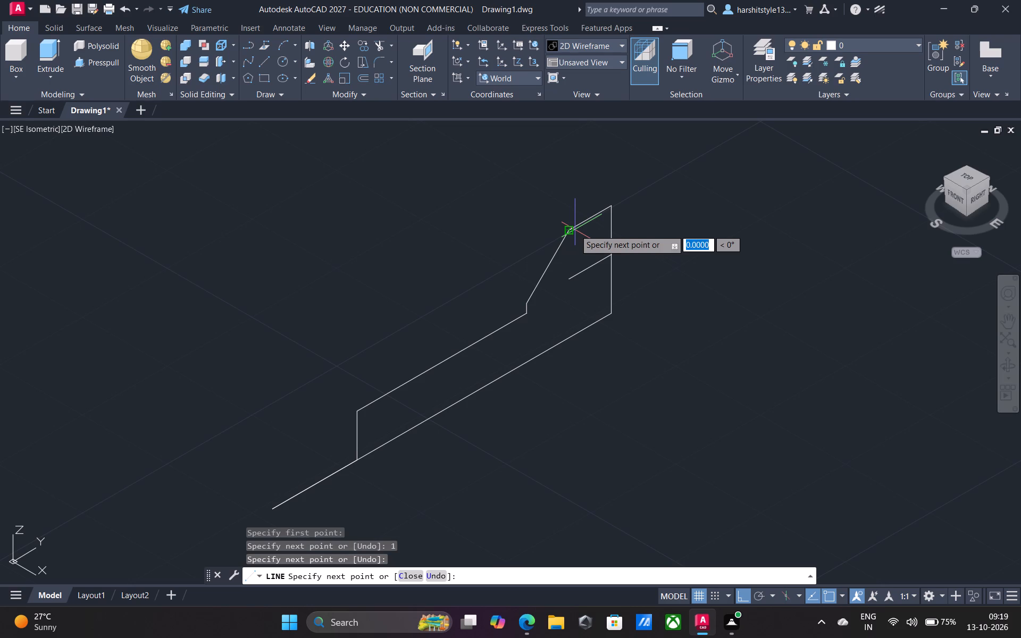
{"action": "key", "text": "Return"}
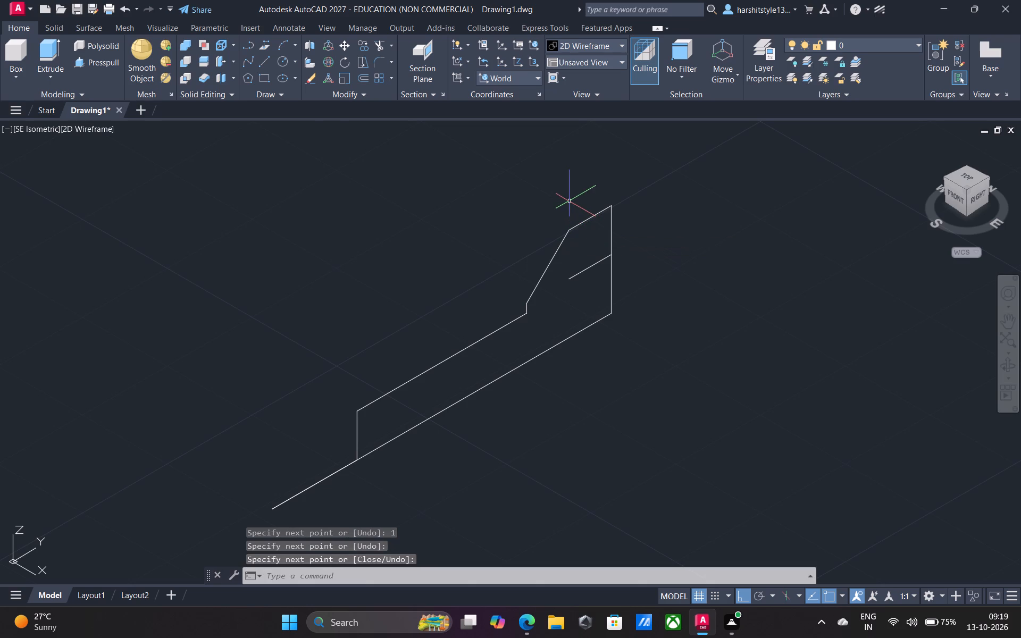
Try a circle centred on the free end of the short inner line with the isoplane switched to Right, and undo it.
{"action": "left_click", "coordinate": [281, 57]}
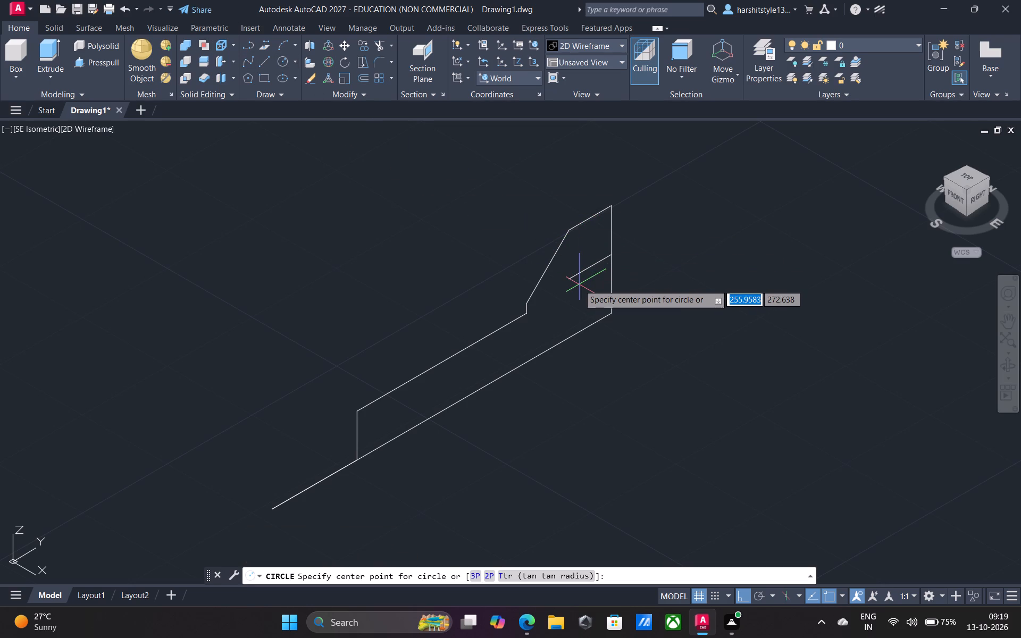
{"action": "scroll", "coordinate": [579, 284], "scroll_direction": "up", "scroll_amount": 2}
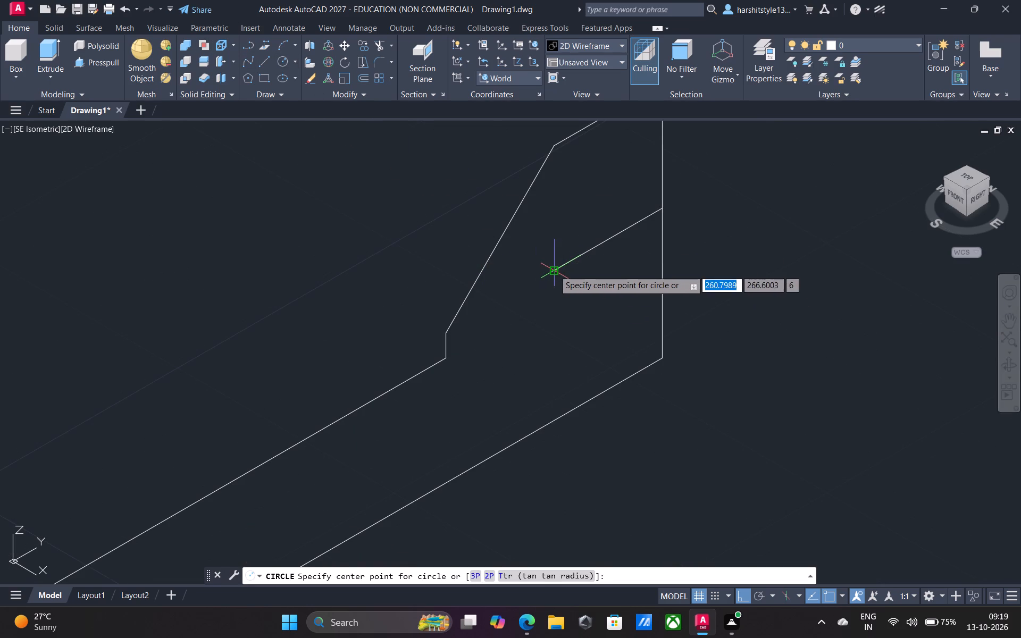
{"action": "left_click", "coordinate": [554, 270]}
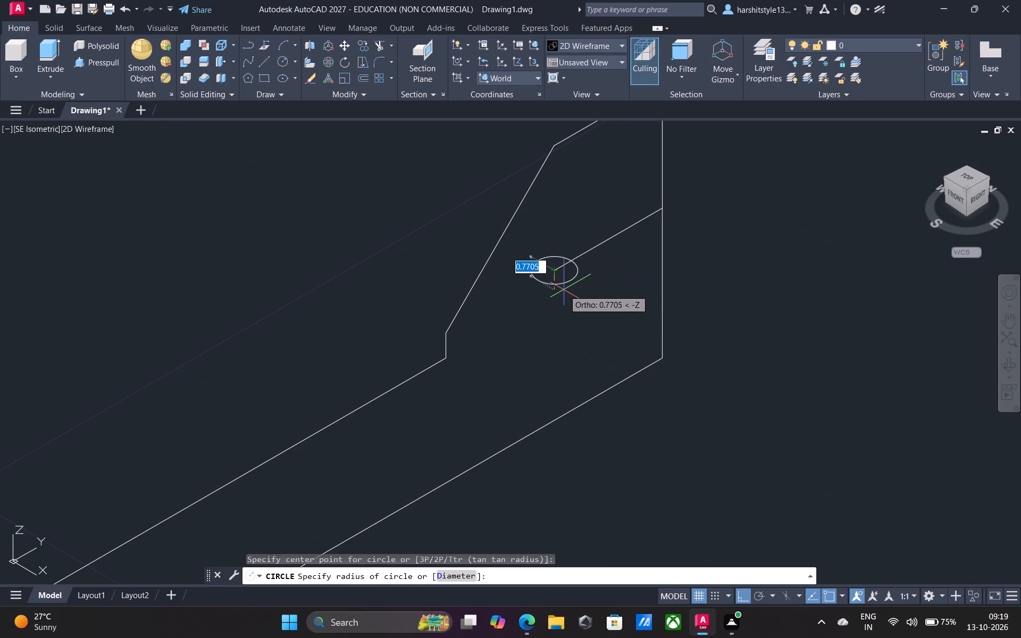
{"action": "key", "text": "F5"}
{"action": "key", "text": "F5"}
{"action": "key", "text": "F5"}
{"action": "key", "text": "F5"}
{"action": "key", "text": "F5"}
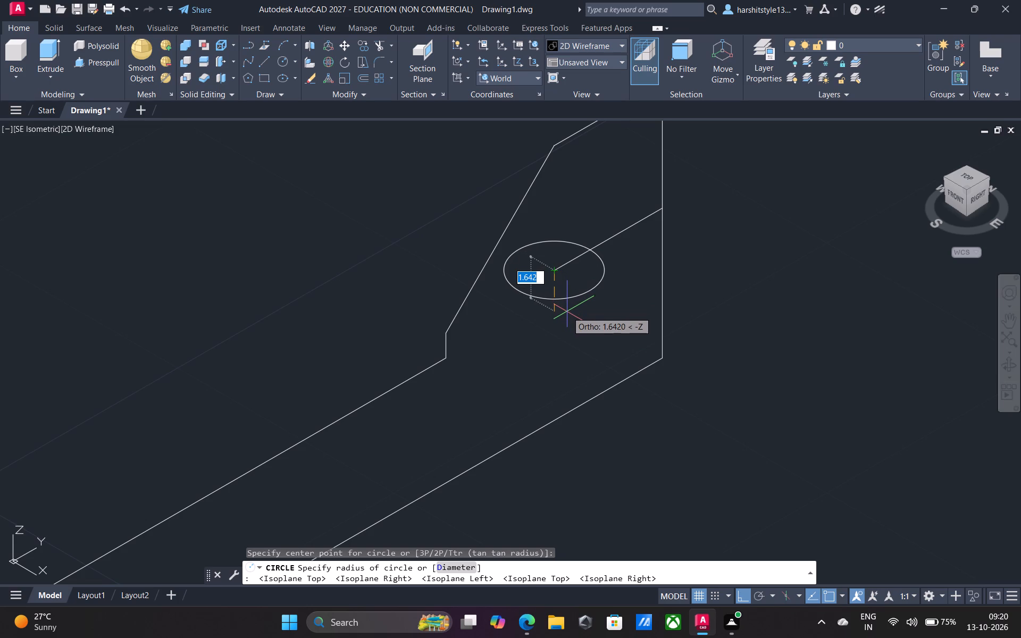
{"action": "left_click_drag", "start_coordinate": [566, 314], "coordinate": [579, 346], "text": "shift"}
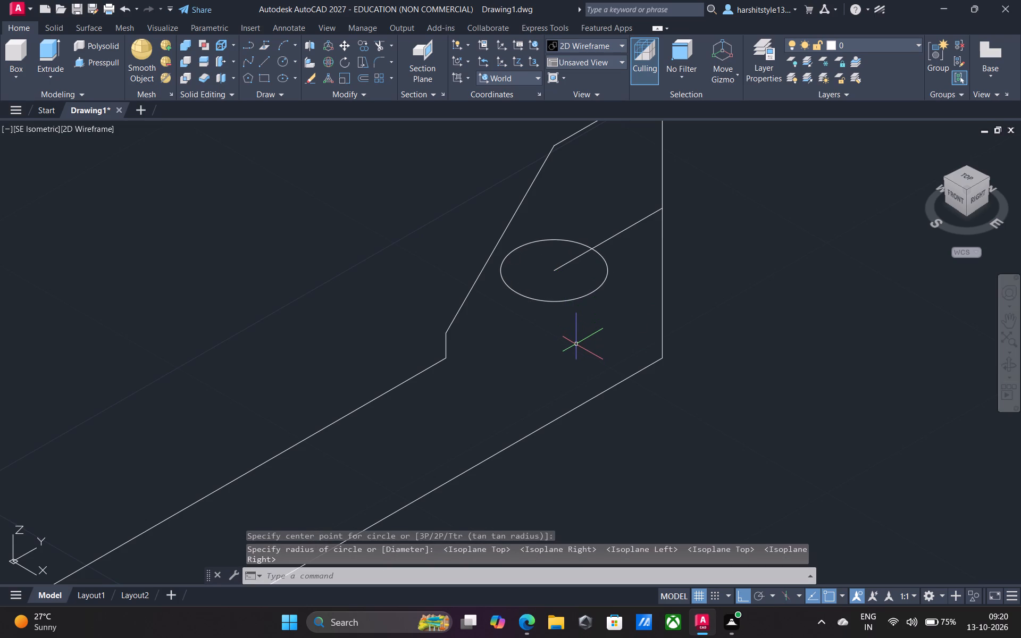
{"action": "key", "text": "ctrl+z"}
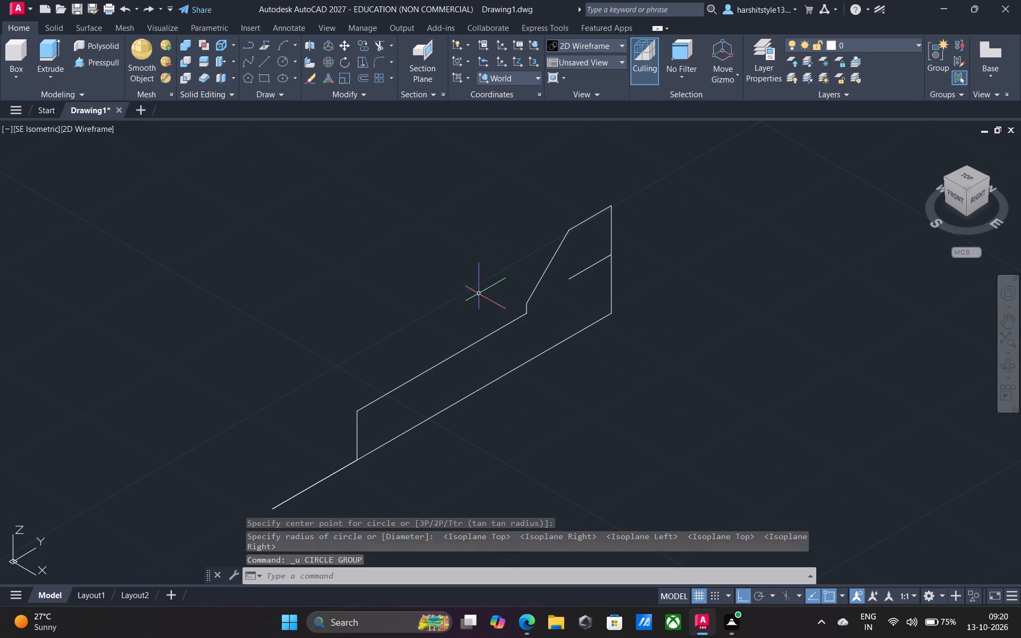
Start a centre-defined ellipse with its centre at the free end of the short inner line.
{"action": "scroll", "coordinate": [592, 300], "scroll_direction": "up", "scroll_amount": 1}
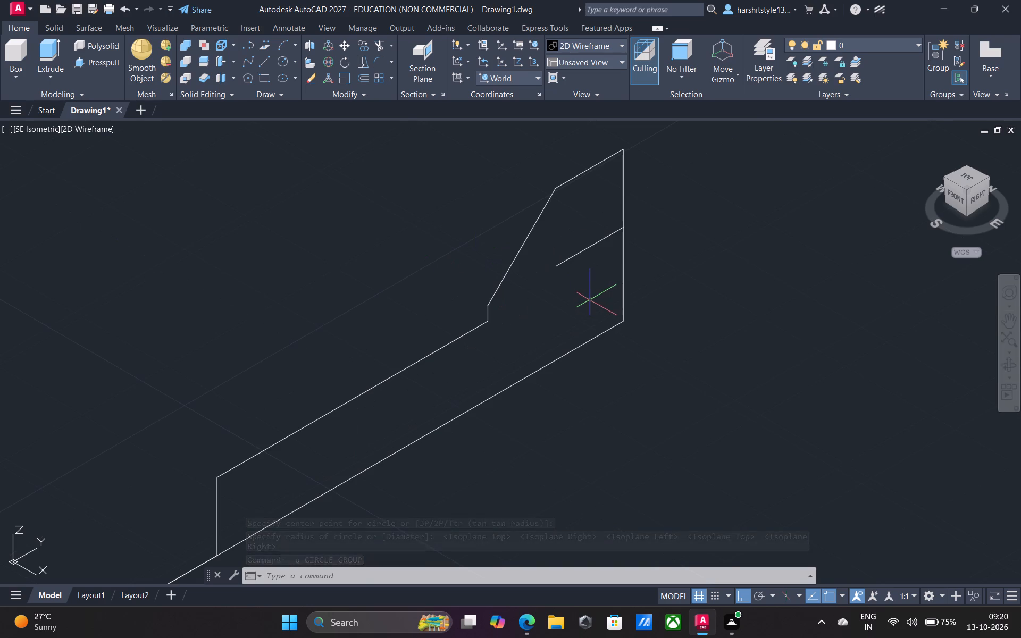
{"action": "middle_click_drag", "start_coordinate": [590, 300], "coordinate": [546, 309]}
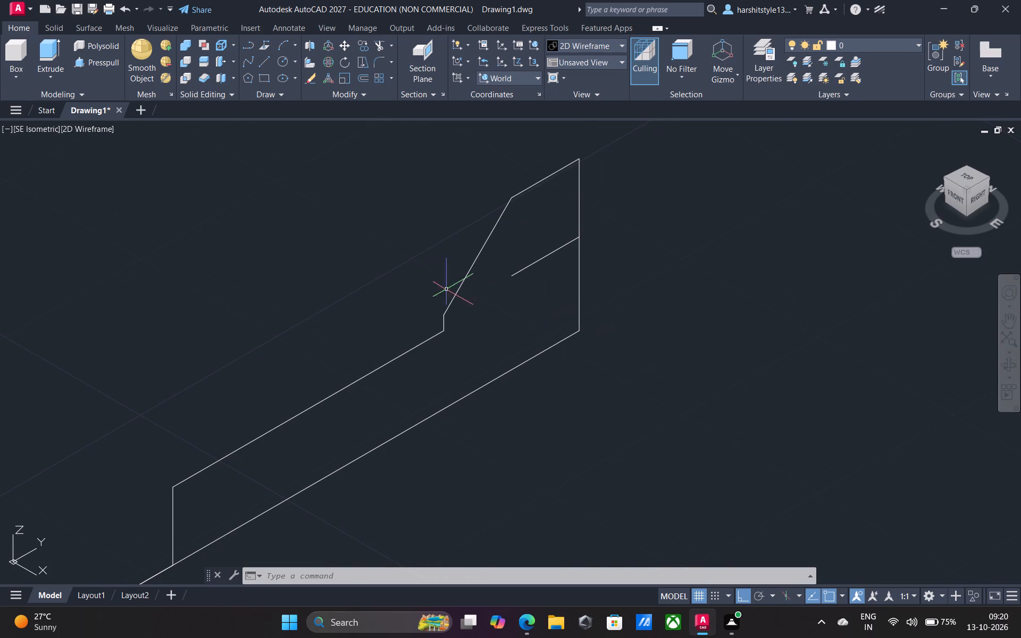
{"action": "left_click", "coordinate": [295, 79]}
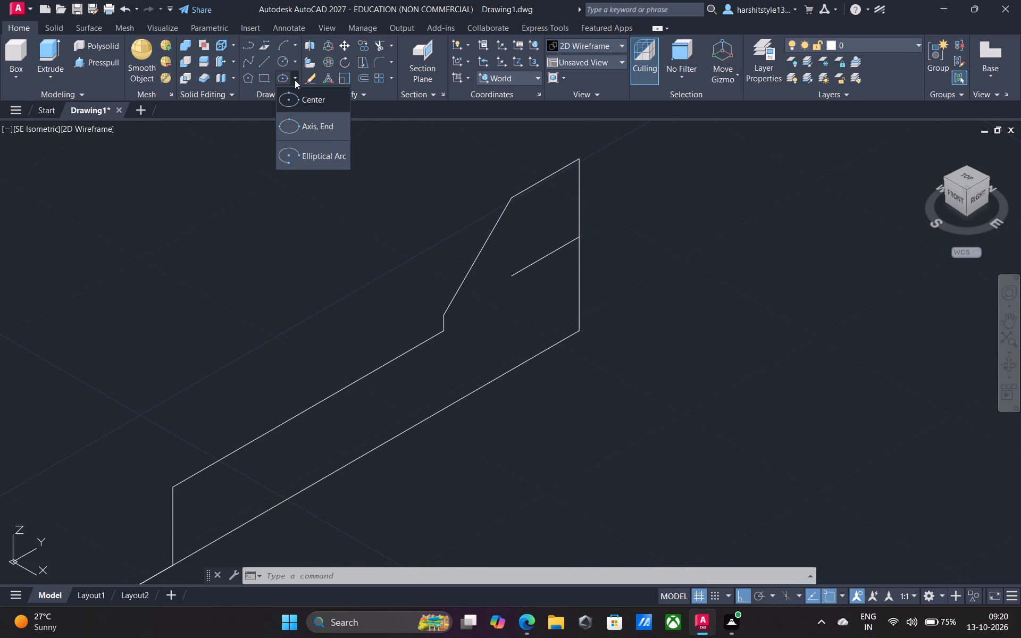
{"action": "left_click", "coordinate": [306, 99]}
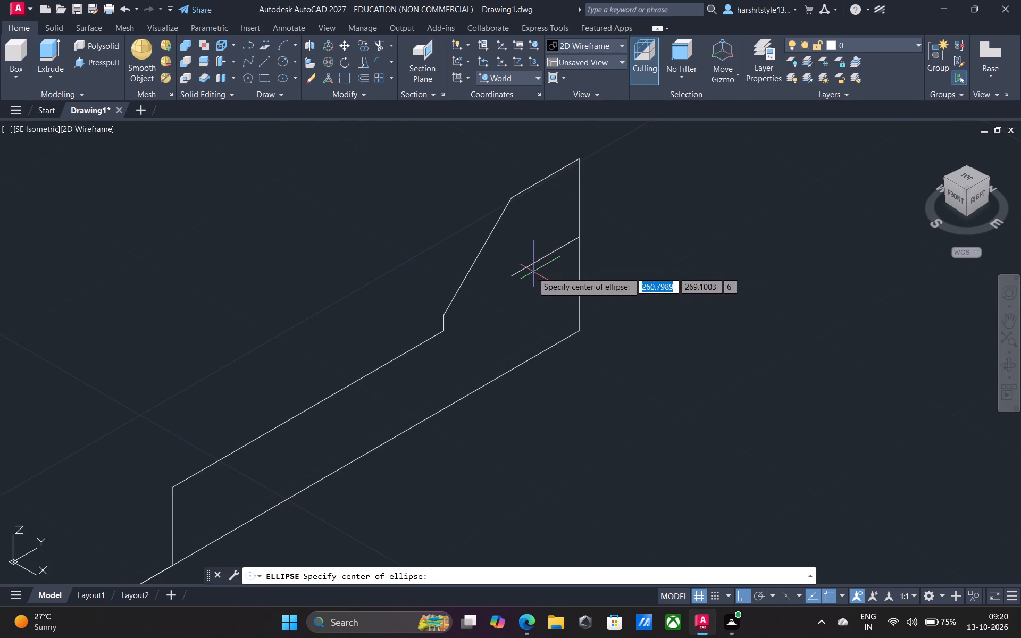
{"action": "left_click", "coordinate": [514, 276]}
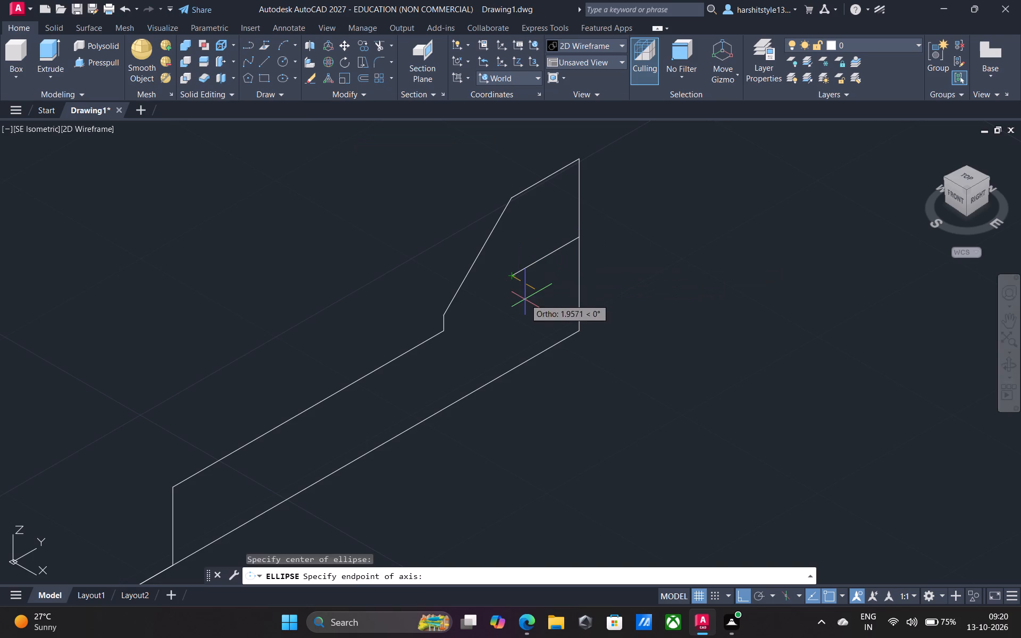
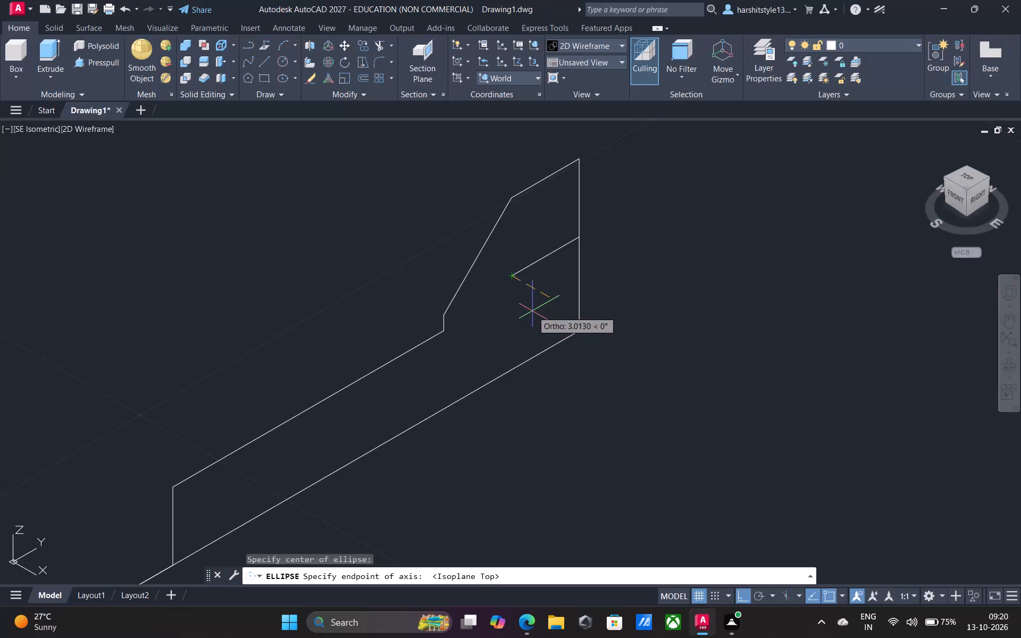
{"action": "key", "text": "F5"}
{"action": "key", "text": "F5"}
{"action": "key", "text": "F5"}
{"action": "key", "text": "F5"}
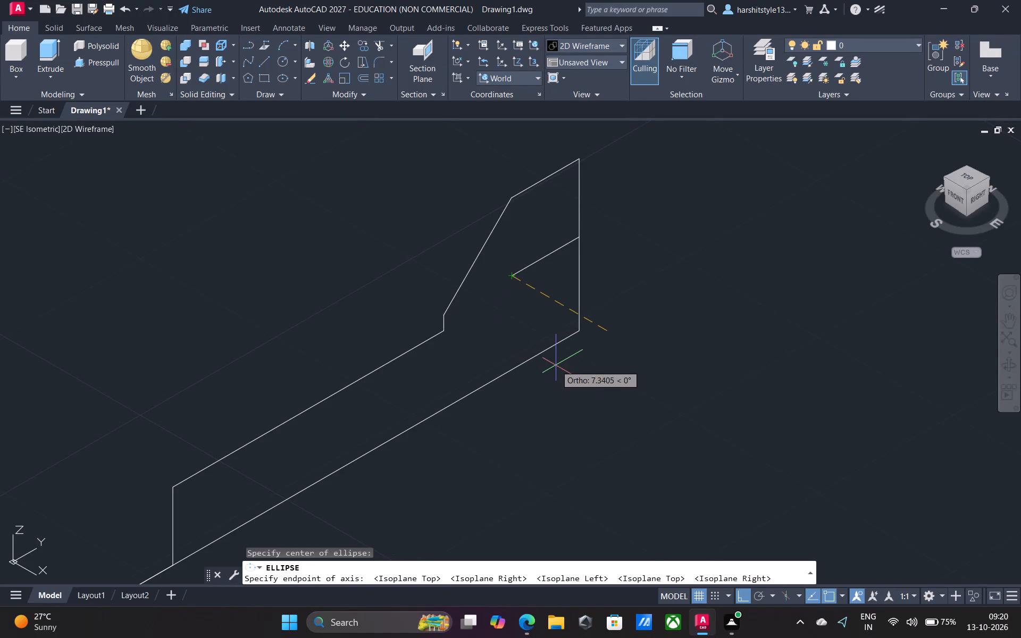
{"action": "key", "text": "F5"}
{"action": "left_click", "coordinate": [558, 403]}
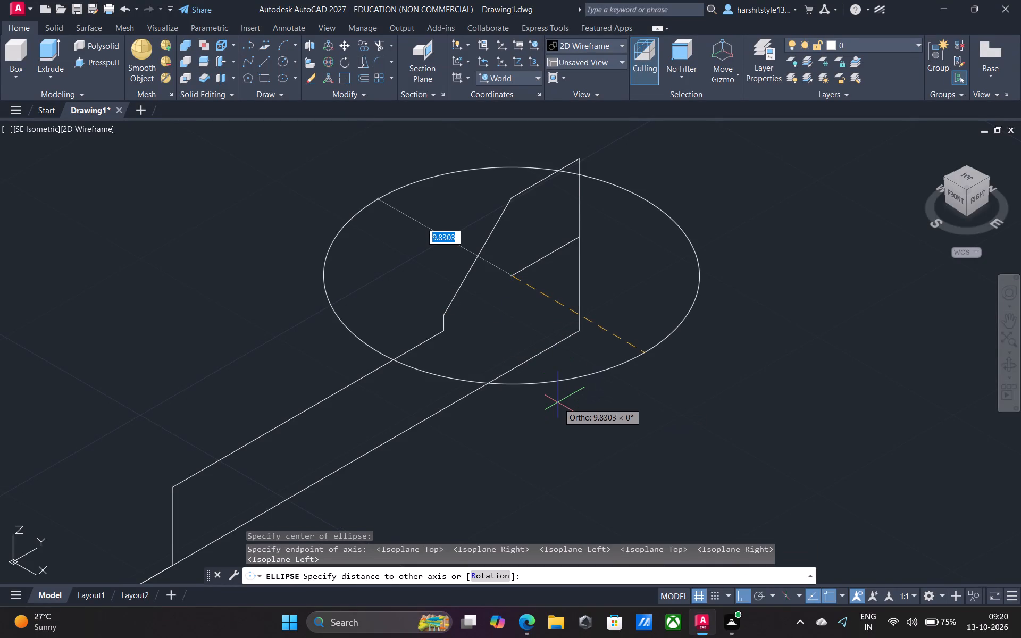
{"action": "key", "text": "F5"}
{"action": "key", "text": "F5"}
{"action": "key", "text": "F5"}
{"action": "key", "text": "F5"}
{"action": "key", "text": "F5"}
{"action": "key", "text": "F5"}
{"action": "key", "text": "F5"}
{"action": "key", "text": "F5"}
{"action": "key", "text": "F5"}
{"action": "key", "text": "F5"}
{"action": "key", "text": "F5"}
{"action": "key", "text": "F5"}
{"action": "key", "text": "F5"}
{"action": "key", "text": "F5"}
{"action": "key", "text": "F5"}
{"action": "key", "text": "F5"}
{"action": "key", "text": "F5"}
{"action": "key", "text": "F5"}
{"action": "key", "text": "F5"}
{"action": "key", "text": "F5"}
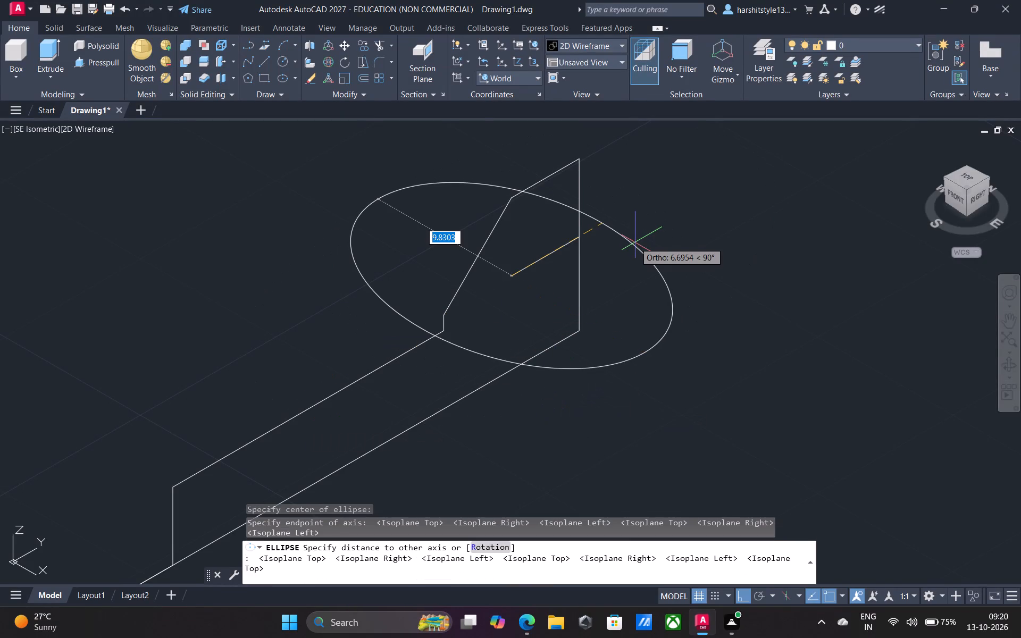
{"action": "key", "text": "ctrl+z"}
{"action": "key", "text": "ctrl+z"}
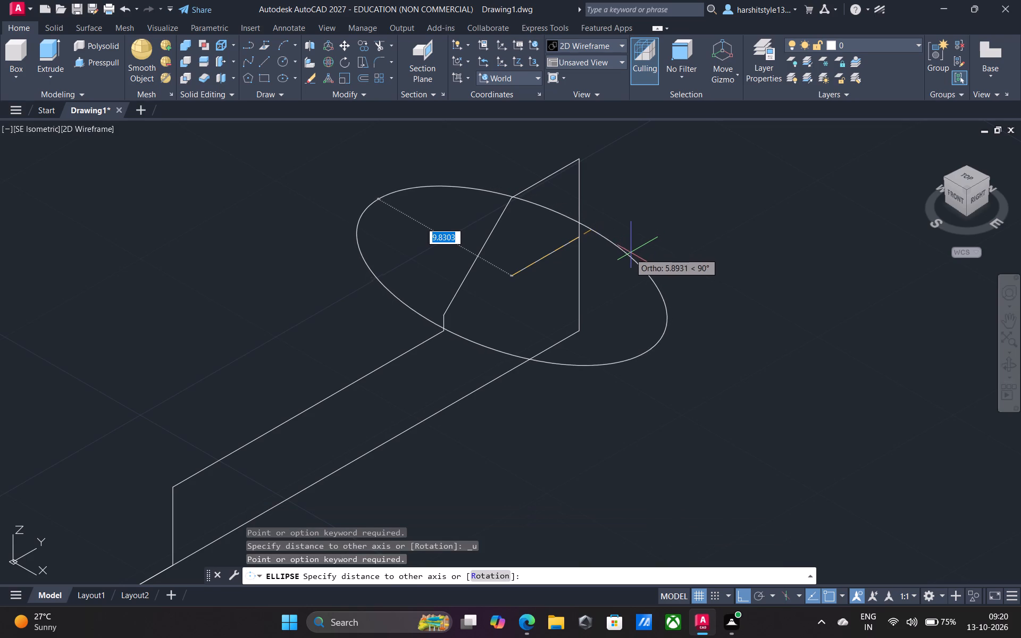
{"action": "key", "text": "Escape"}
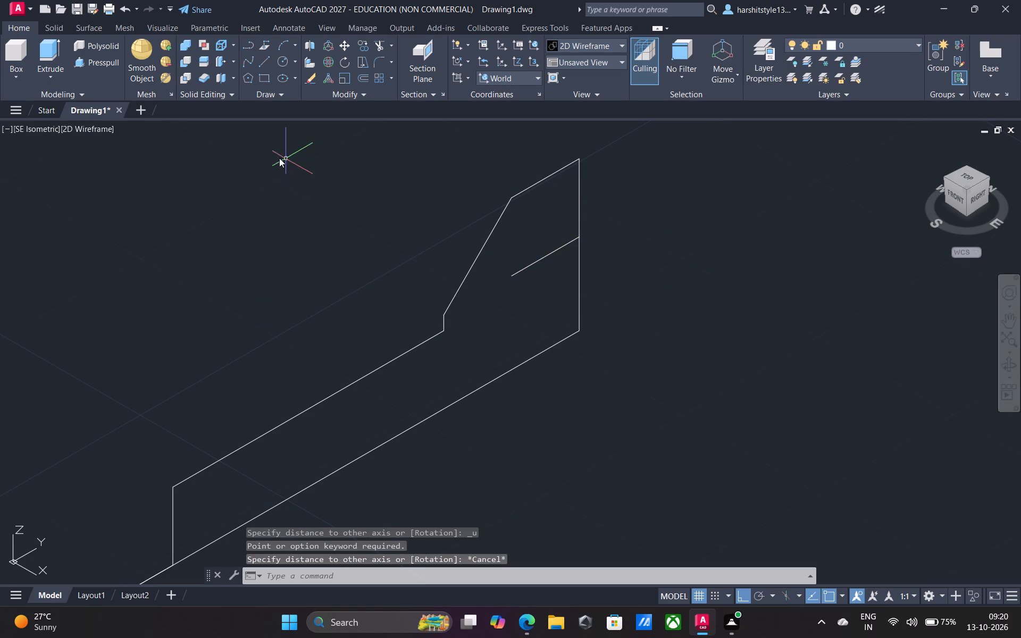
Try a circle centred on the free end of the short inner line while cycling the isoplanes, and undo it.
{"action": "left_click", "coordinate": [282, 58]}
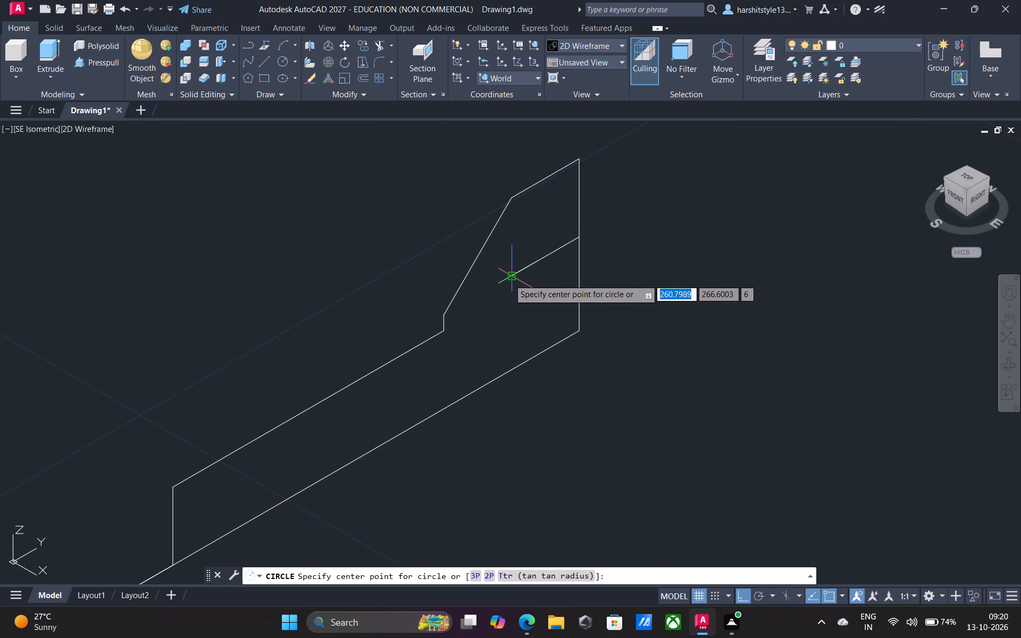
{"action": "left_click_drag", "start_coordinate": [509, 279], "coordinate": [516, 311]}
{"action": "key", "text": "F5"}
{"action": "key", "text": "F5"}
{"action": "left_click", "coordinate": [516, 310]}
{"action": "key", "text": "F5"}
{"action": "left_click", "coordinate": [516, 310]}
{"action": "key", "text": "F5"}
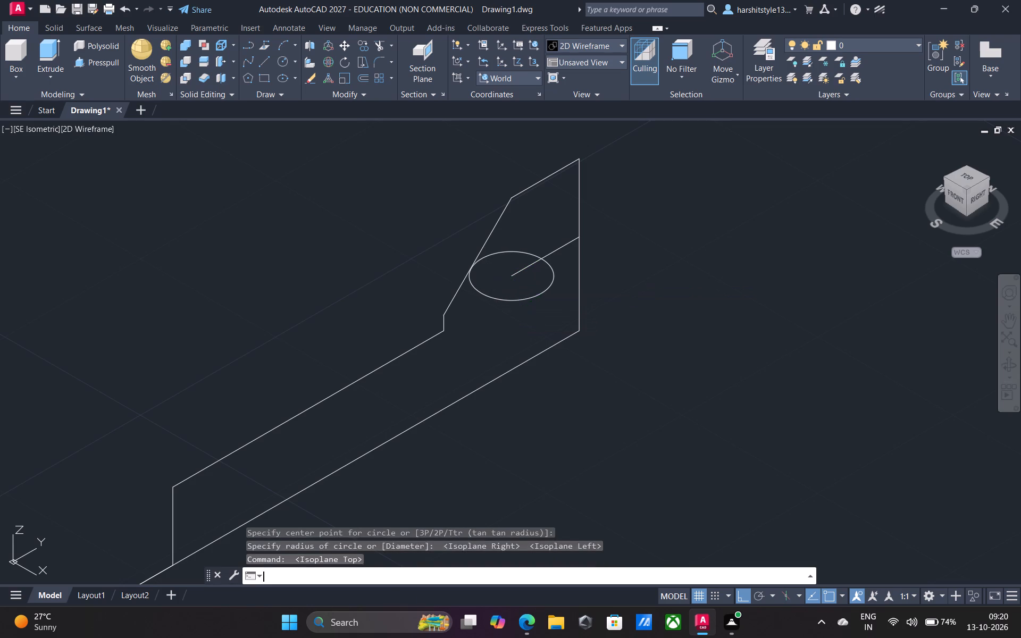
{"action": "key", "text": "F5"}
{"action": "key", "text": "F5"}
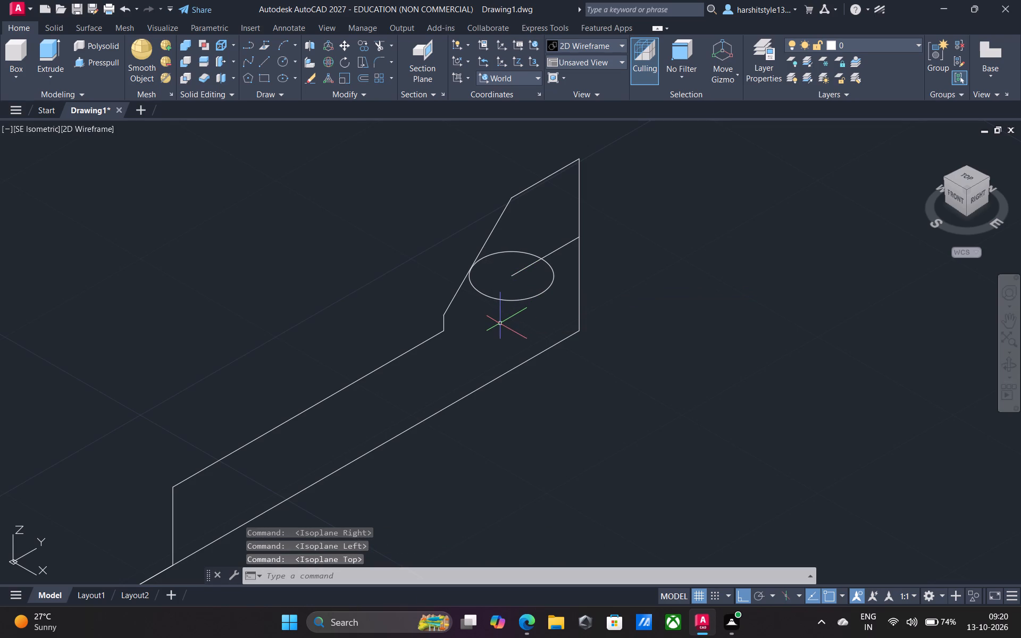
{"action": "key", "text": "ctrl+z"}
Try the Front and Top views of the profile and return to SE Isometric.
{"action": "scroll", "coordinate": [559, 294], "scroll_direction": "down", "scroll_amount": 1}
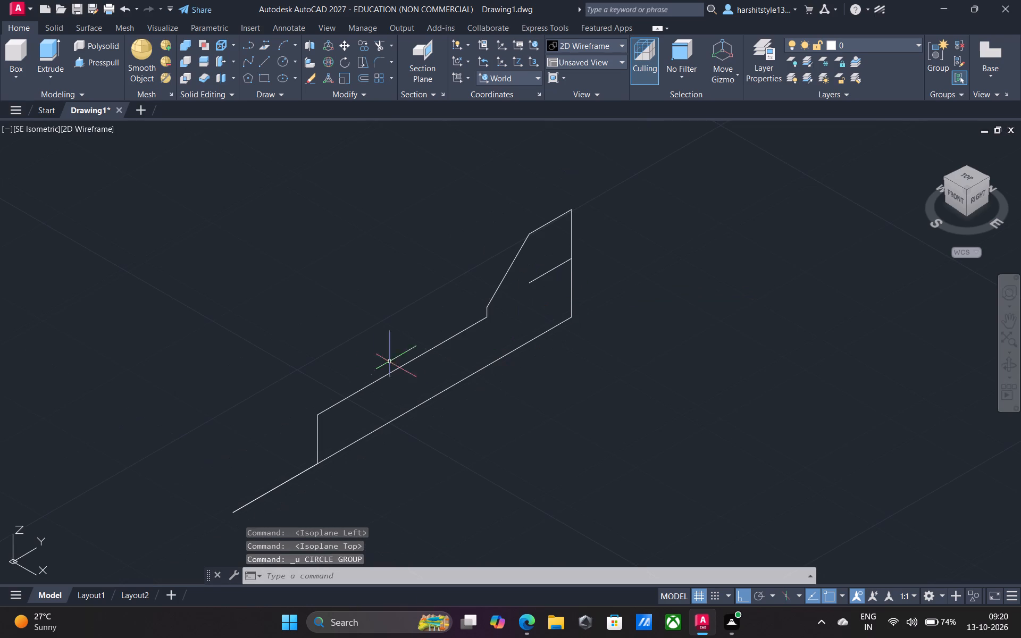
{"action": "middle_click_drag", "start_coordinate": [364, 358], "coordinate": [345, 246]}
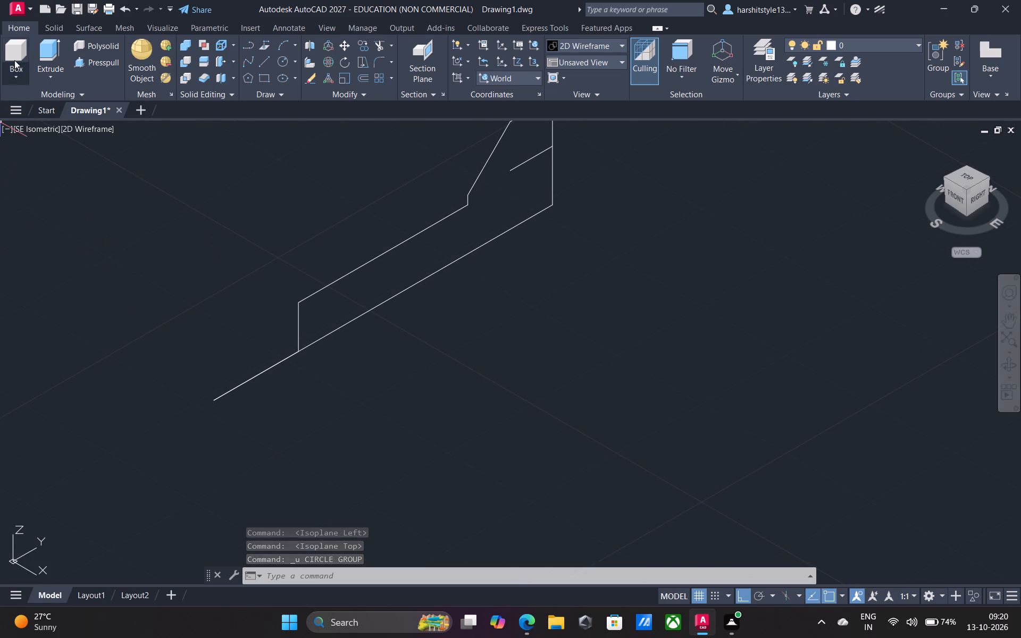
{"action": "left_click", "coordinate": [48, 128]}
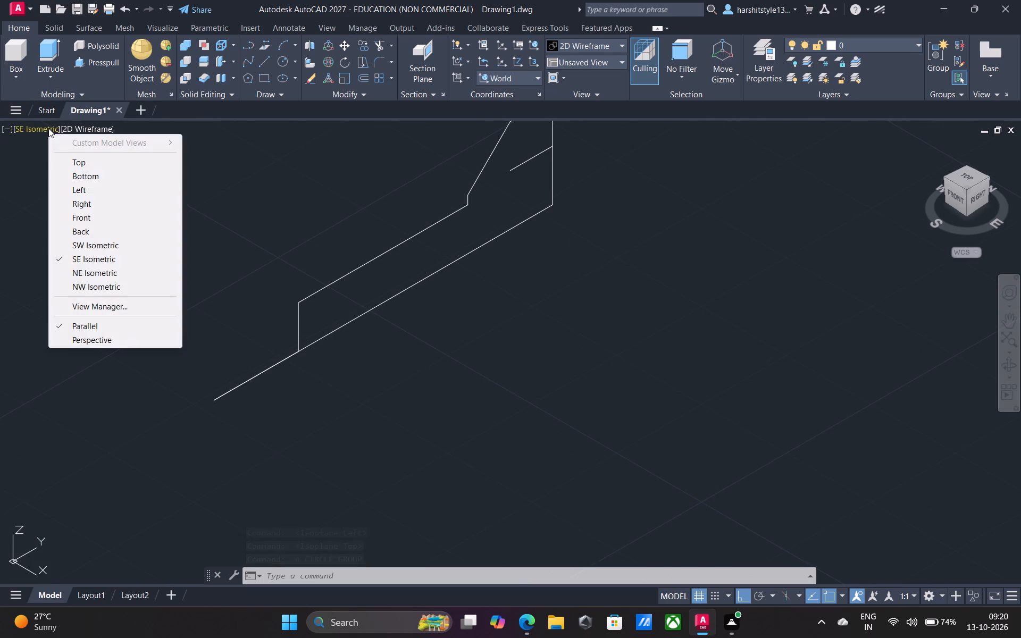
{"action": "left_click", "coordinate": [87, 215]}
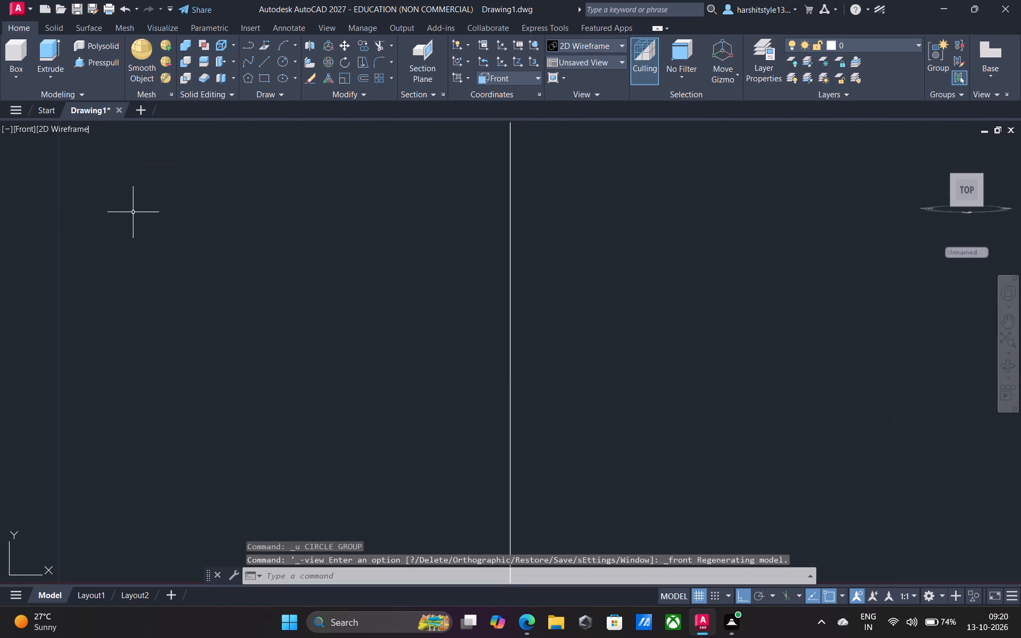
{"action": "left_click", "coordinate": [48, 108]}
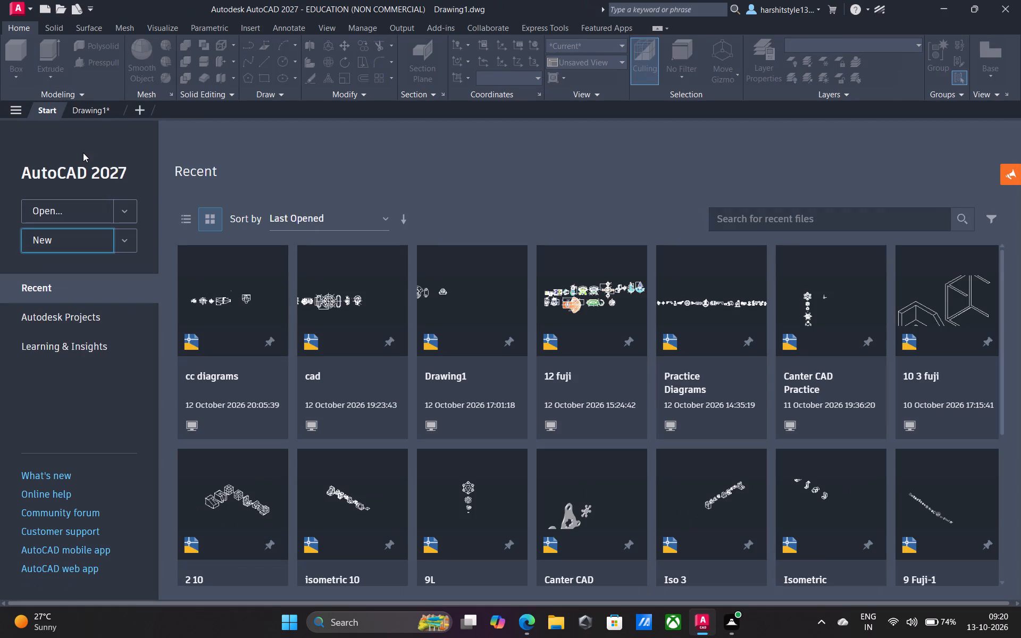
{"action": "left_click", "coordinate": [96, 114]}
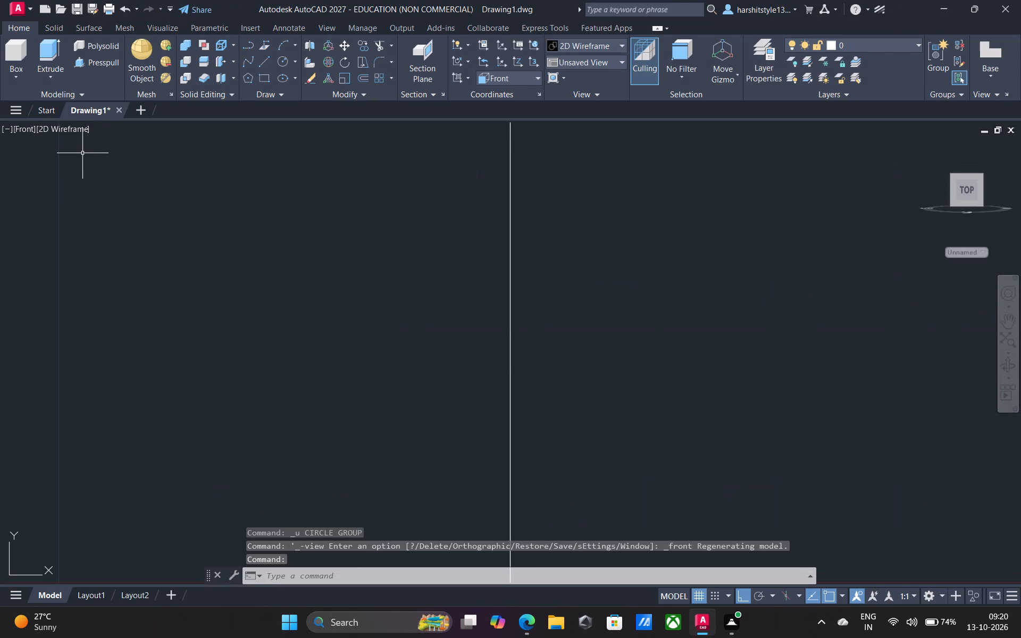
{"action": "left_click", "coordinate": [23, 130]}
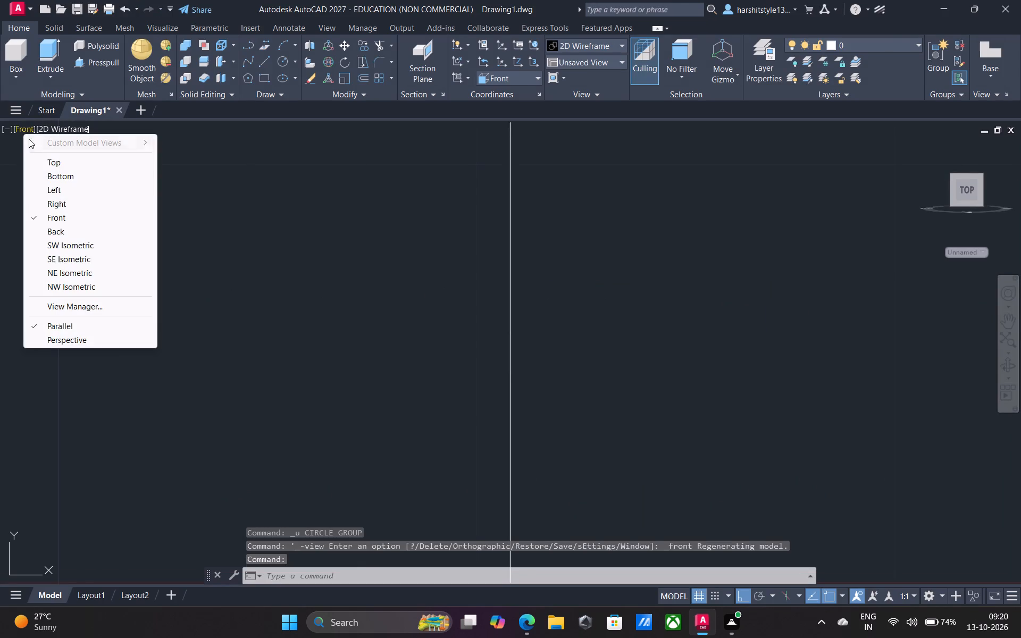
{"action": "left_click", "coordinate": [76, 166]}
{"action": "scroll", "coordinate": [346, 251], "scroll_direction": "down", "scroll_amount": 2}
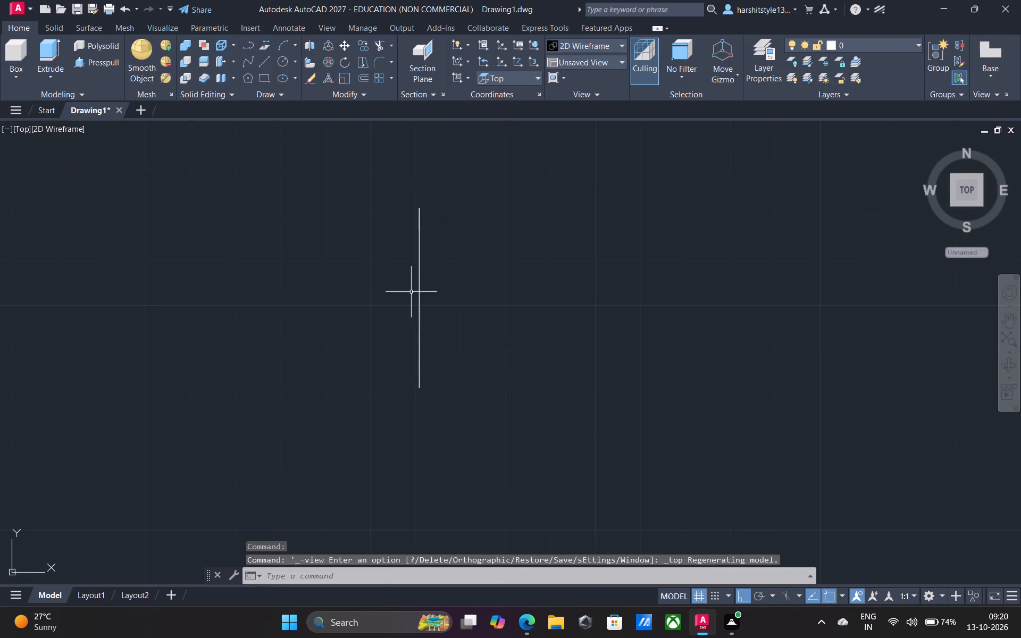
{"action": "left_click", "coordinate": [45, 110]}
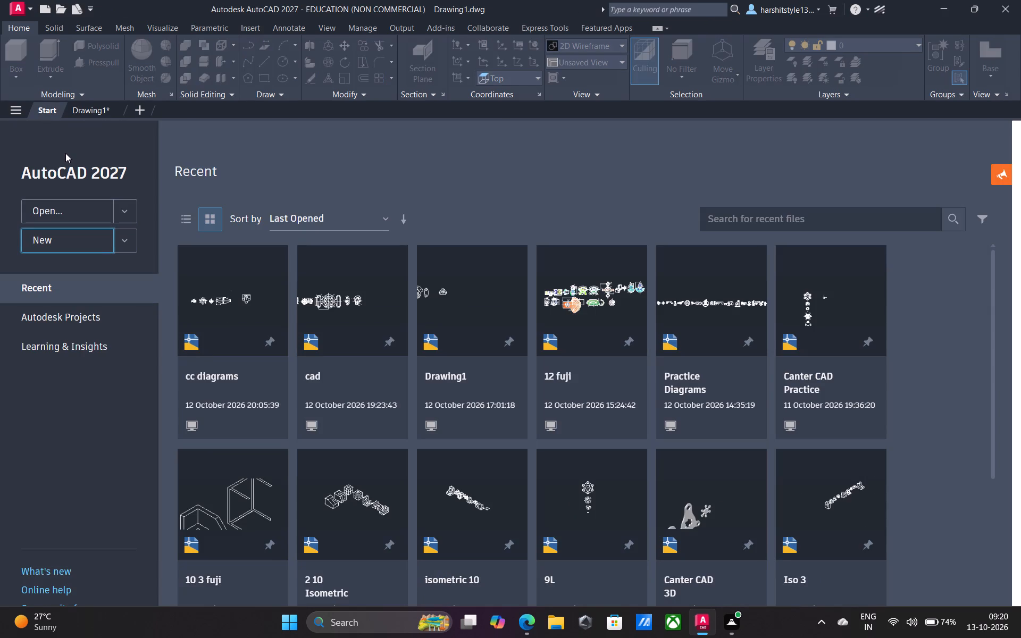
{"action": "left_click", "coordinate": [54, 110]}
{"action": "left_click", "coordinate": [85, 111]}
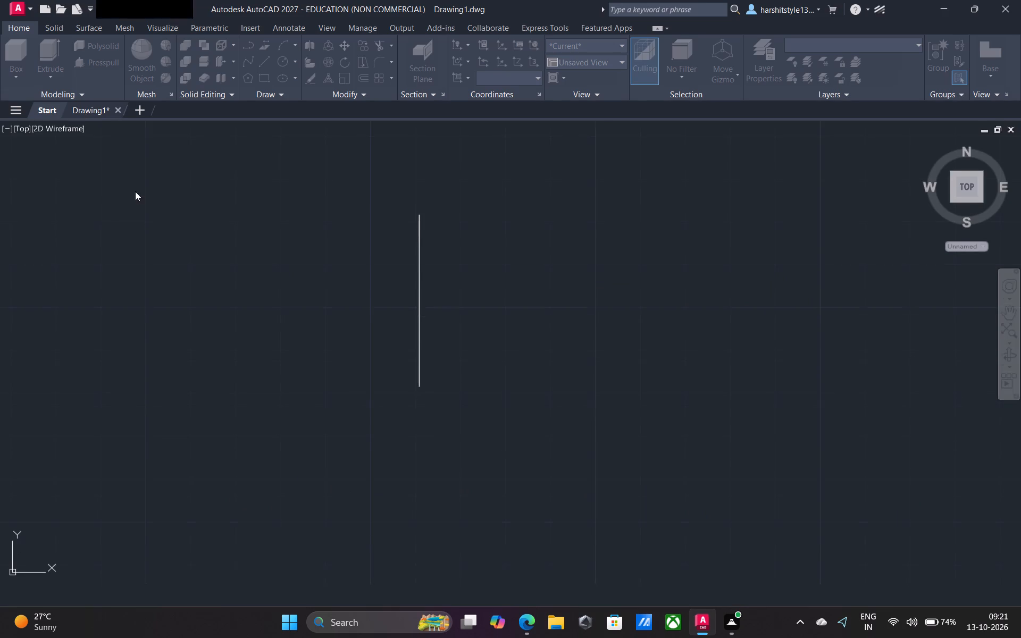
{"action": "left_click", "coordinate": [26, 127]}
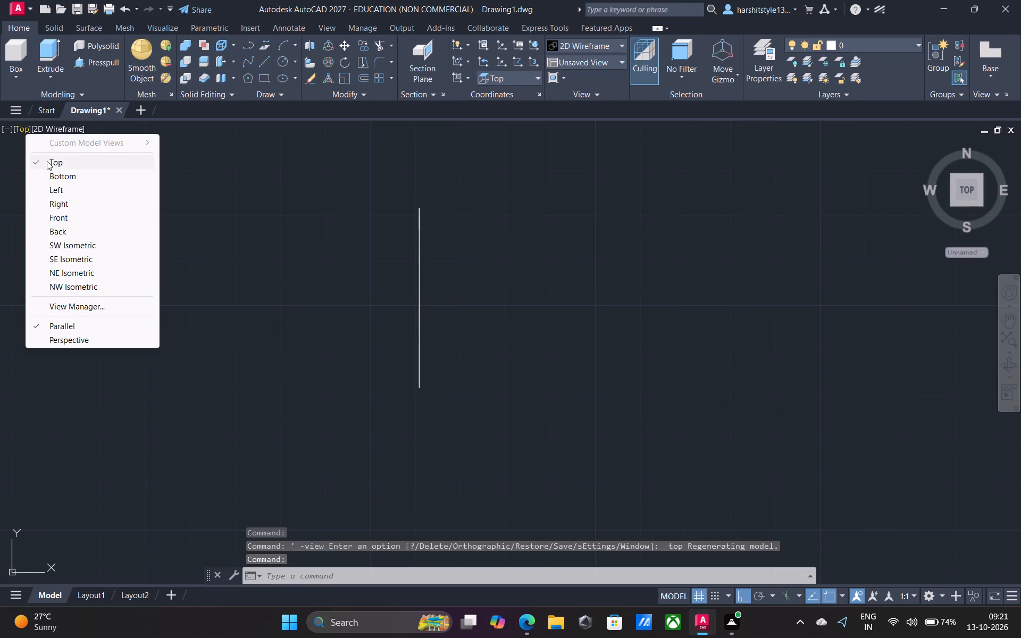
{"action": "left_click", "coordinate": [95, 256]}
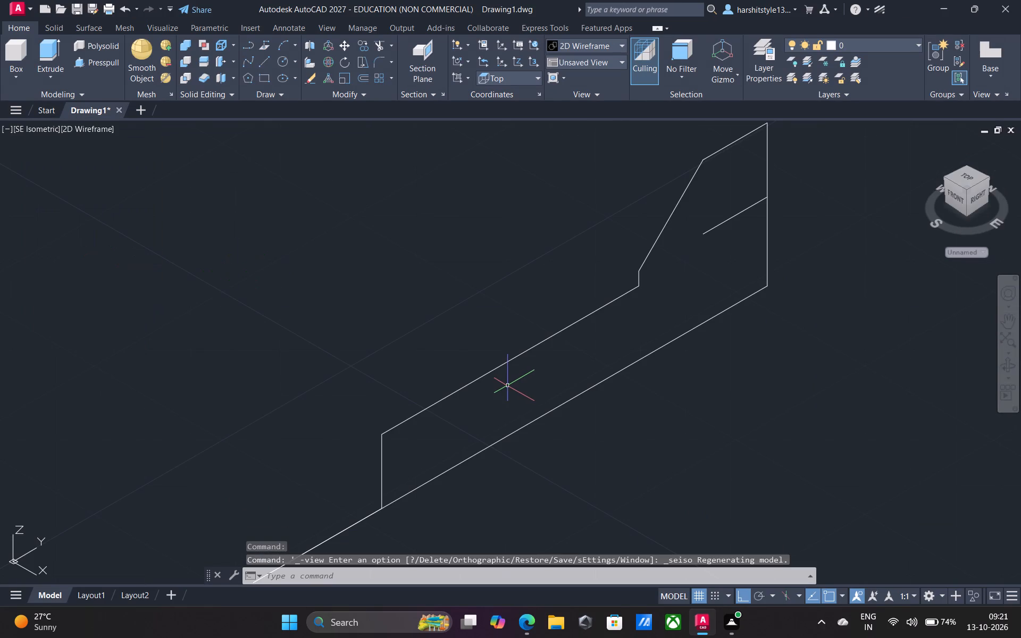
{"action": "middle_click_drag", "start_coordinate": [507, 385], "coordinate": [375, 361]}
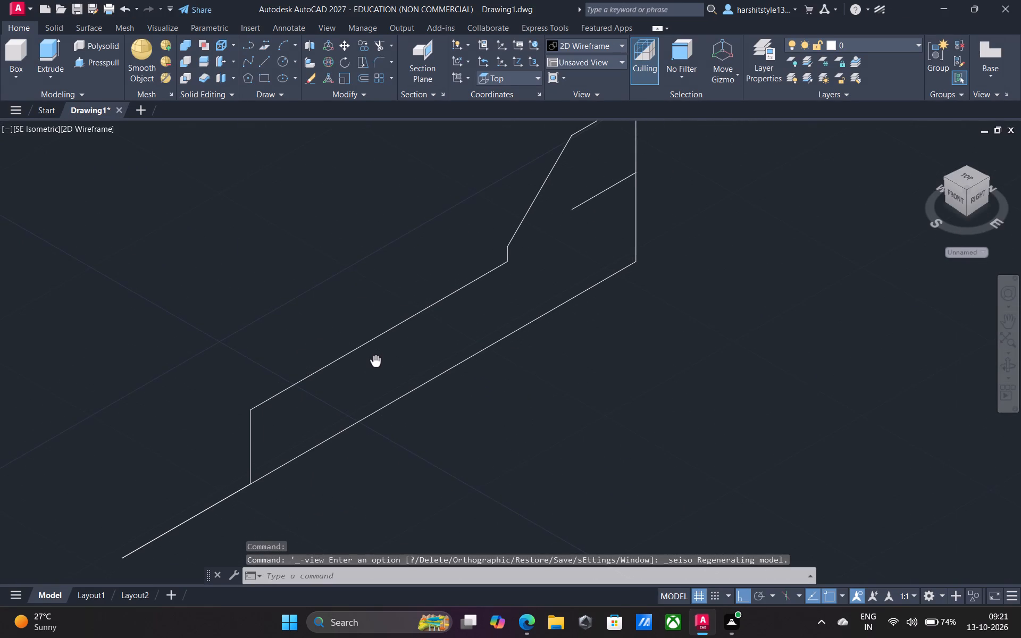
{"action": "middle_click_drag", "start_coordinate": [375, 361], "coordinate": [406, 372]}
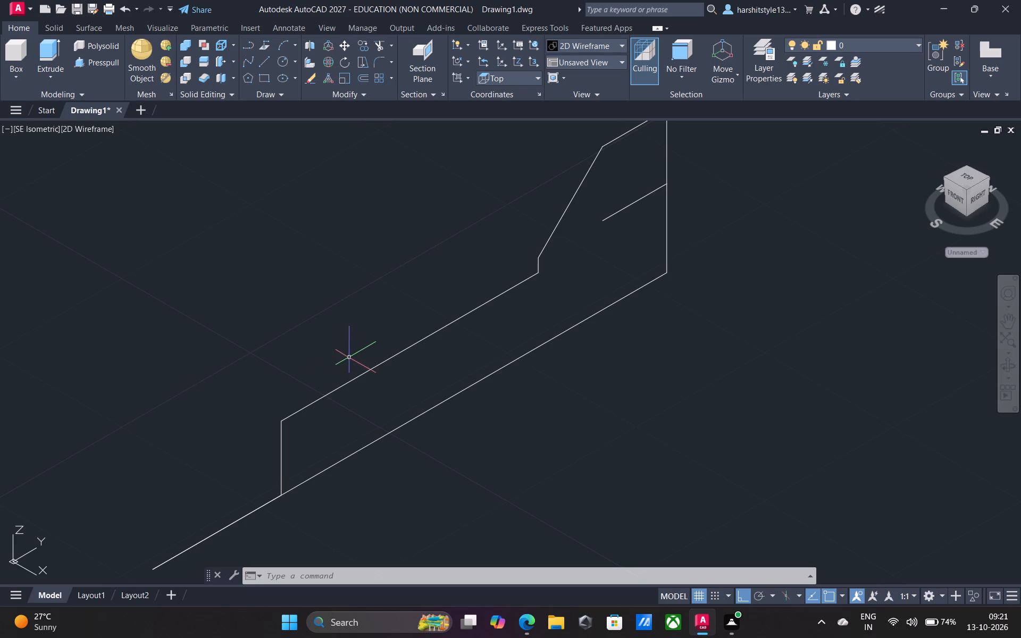
Undo all the drawing's operations back to an empty Top view.
{"action": "key", "text": "ctrl+z"}
{"action": "key", "text": "ctrl+z"}
{"action": "key", "text": "ctrl+z"}
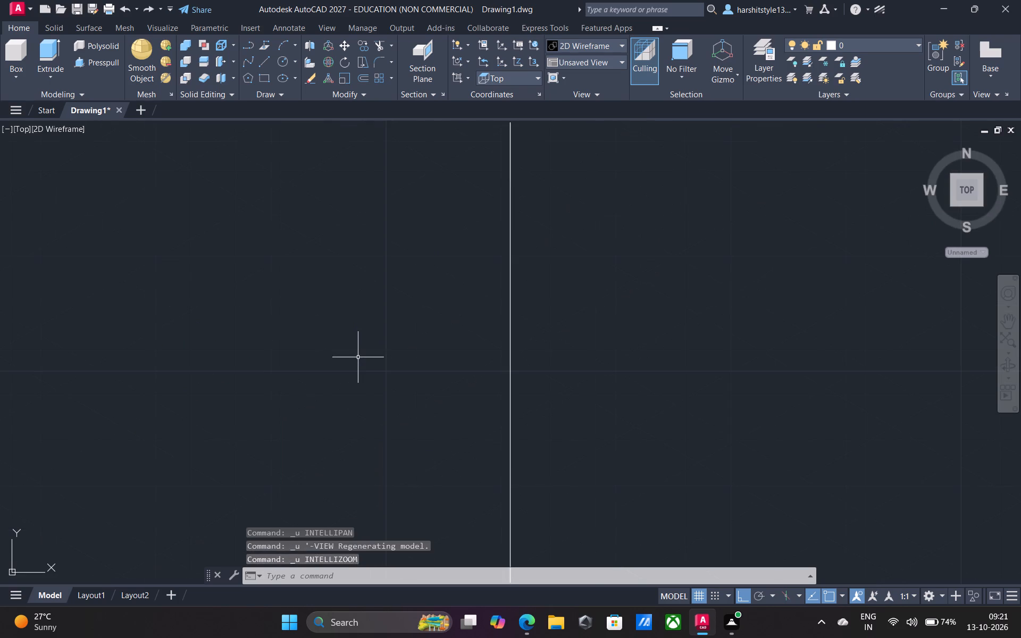
{"action": "key", "text": "ctrl+z"}
{"action": "key", "text": "ctrl+z"}
{"action": "key", "text": "ctrl+z"}
{"action": "key", "text": "ctrl+z"}
{"action": "key", "text": "ctrl+z"}
{"action": "key", "text": "ctrl+z"}
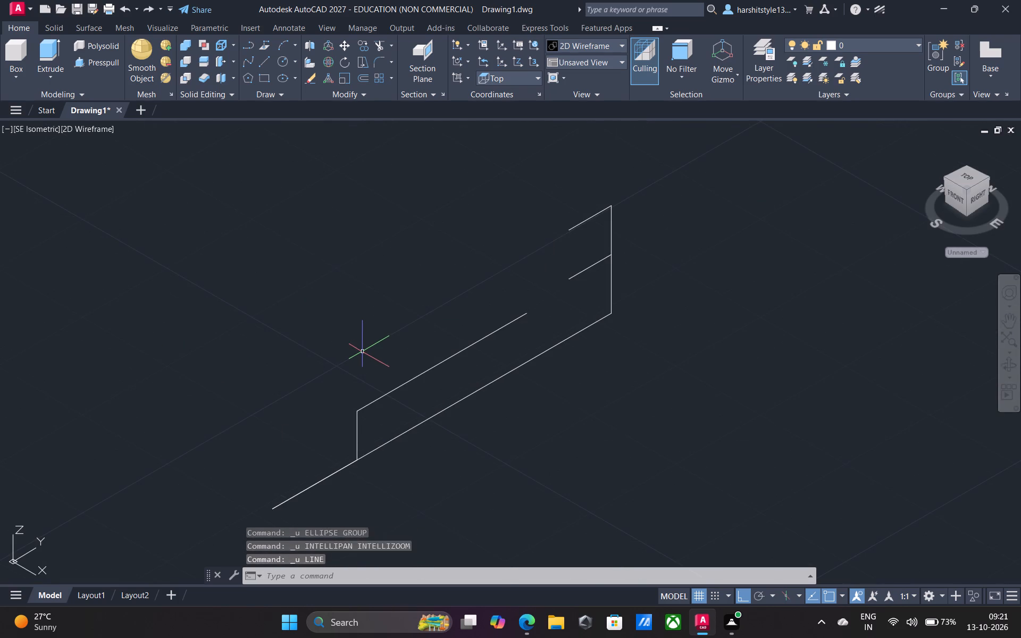
{"action": "key", "text": "ctrl+z"}
{"action": "key", "text": "ctrl+z"}
{"action": "key", "text": "ctrl+z"}
{"action": "key", "text": "ctrl+z"}
{"action": "key", "text": "ctrl+z"}
{"action": "key", "text": "ctrl+z"}
{"action": "key", "text": "ctrl+z"}
{"action": "key", "text": "ctrl+z"}
{"action": "key", "text": "ctrl+z"}
{"action": "key", "text": "ctrl+z"}
{"action": "key", "text": "ctrl+z"}
{"action": "key", "text": "ctrl+z"}
{"action": "key", "text": "ctrl+z"}
{"action": "key", "text": "ctrl+z"}
{"action": "key", "text": "ctrl+z"}
{"action": "key", "text": "ctrl+z"}
{"action": "key", "text": "ctrl+z"}
{"action": "key", "text": "ctrl+z"}
{"action": "key", "text": "ctrl+z"}
{"action": "key", "text": "ctrl+z"}
{"action": "key", "text": "ctrl+z"}
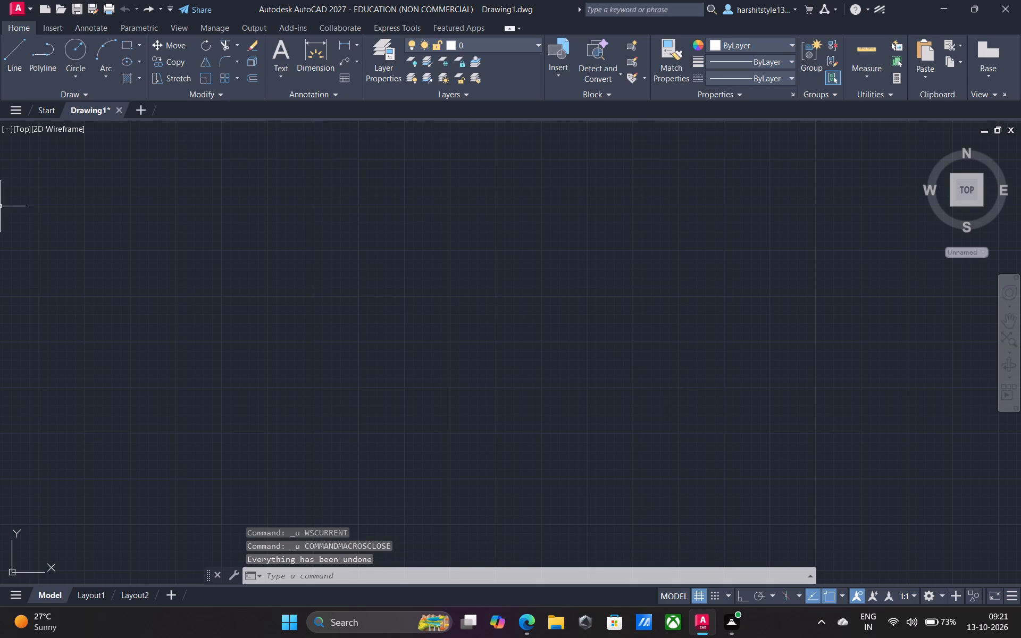
With Ortho on, draw a 40-unit base line along positive X in the empty drawing.
{"action": "left_click", "coordinate": [16, 52]}
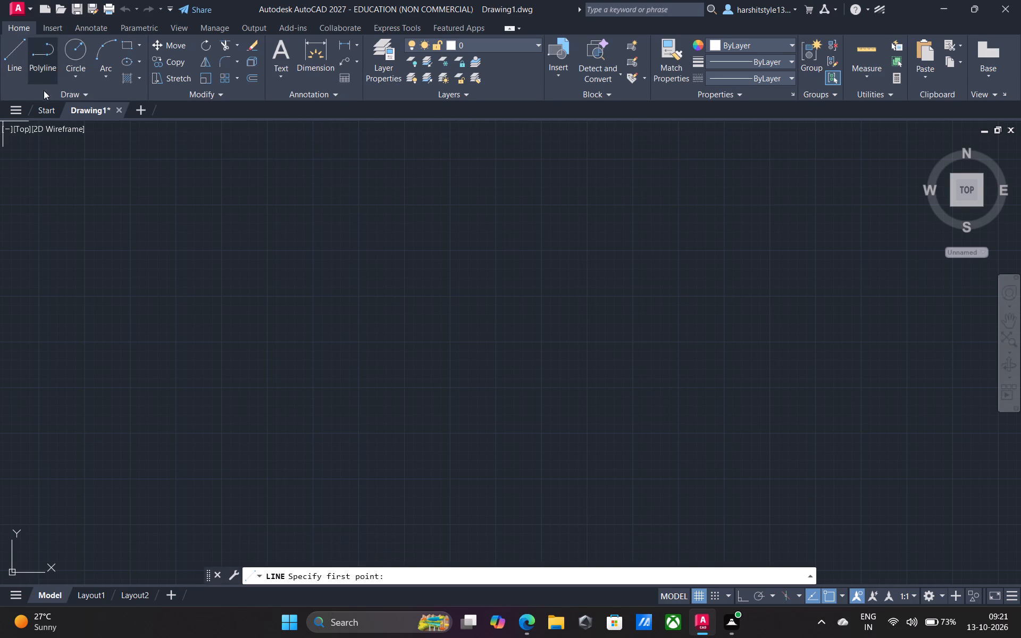
{"action": "left_click", "coordinate": [324, 387]}
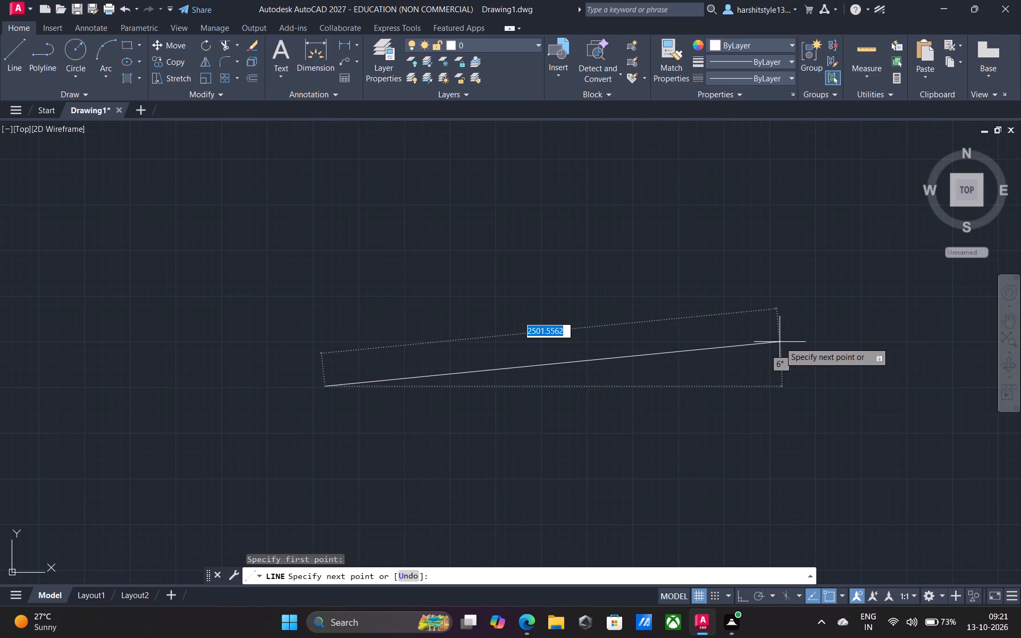
{"action": "key", "text": "F8"}
{"action": "type", "text": "40"}
{"action": "key", "text": "Return"}
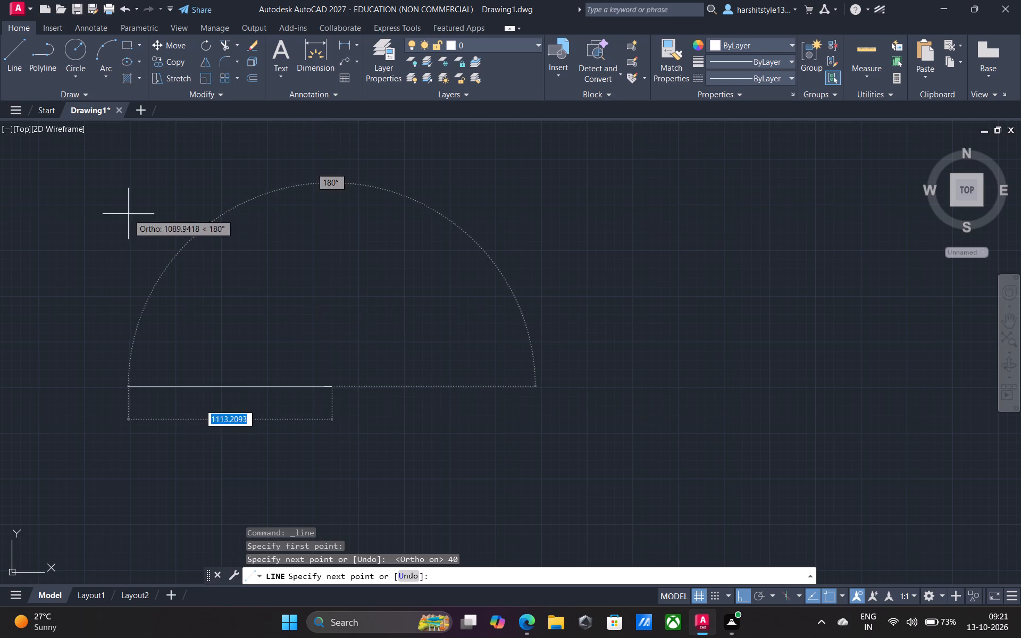
Continue from the base line's far end with segments 6 units up along Y and 5 units back along negative X.
{"action": "scroll", "coordinate": [315, 310], "scroll_direction": "up", "scroll_amount": 2}
{"action": "middle_click_drag", "start_coordinate": [263, 416], "coordinate": [450, 203]}
{"action": "scroll", "coordinate": [450, 203], "scroll_direction": "up", "scroll_amount": 1}
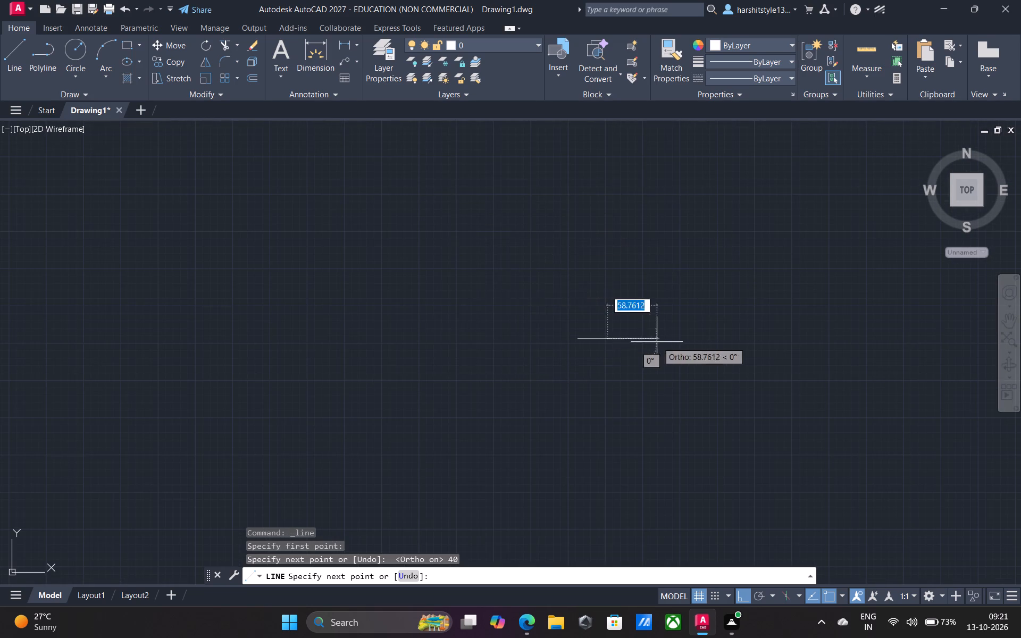
{"action": "scroll", "coordinate": [642, 345], "scroll_direction": "up", "scroll_amount": 4}
{"action": "middle_click_drag", "start_coordinate": [164, 370], "coordinate": [624, 358]}
{"action": "scroll", "coordinate": [622, 358], "scroll_direction": "up", "scroll_amount": 1}
{"action": "middle_click_drag", "start_coordinate": [401, 396], "coordinate": [404, 396]}
{"action": "scroll", "coordinate": [396, 396], "scroll_direction": "down", "scroll_amount": 1}
{"action": "middle_click_drag", "start_coordinate": [404, 396], "coordinate": [343, 404]}
{"action": "scroll", "coordinate": [575, 374], "scroll_direction": "down", "scroll_amount": 1}
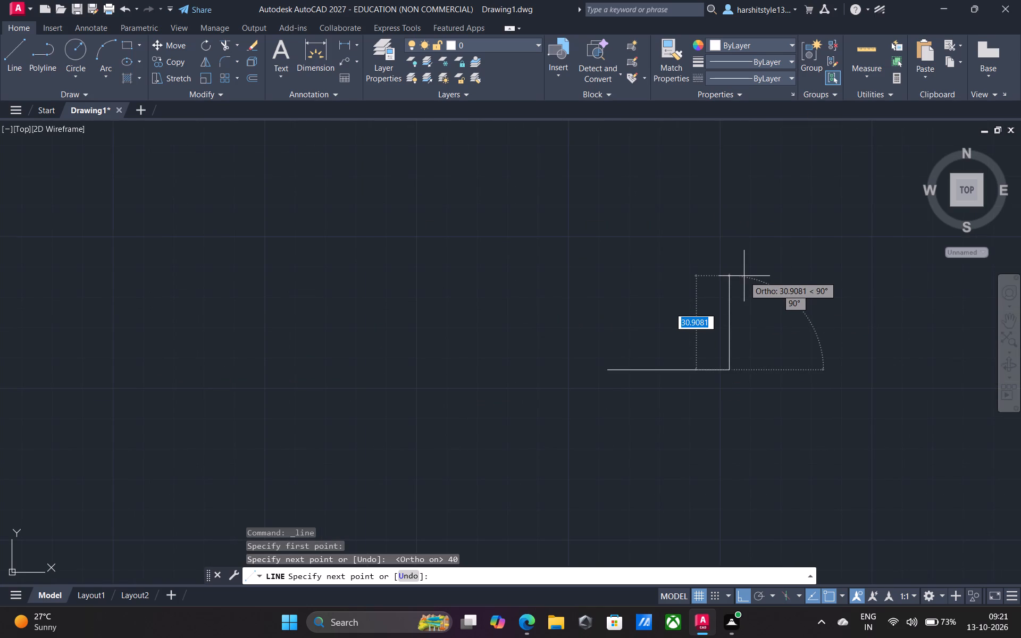
{"action": "key", "text": "6"}
{"action": "key", "text": "Return"}
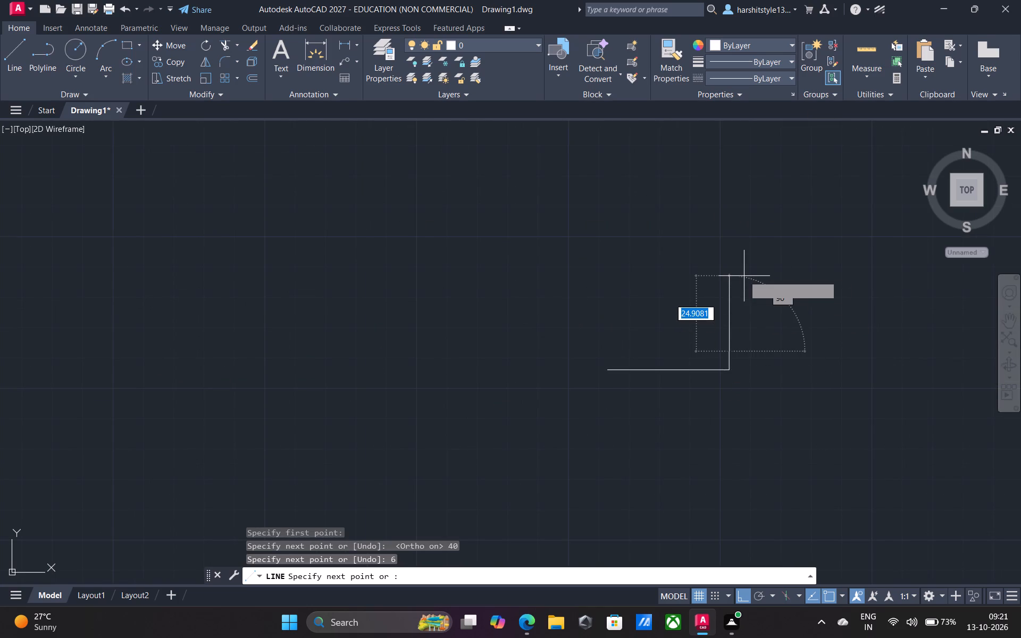
{"action": "key", "text": "5"}
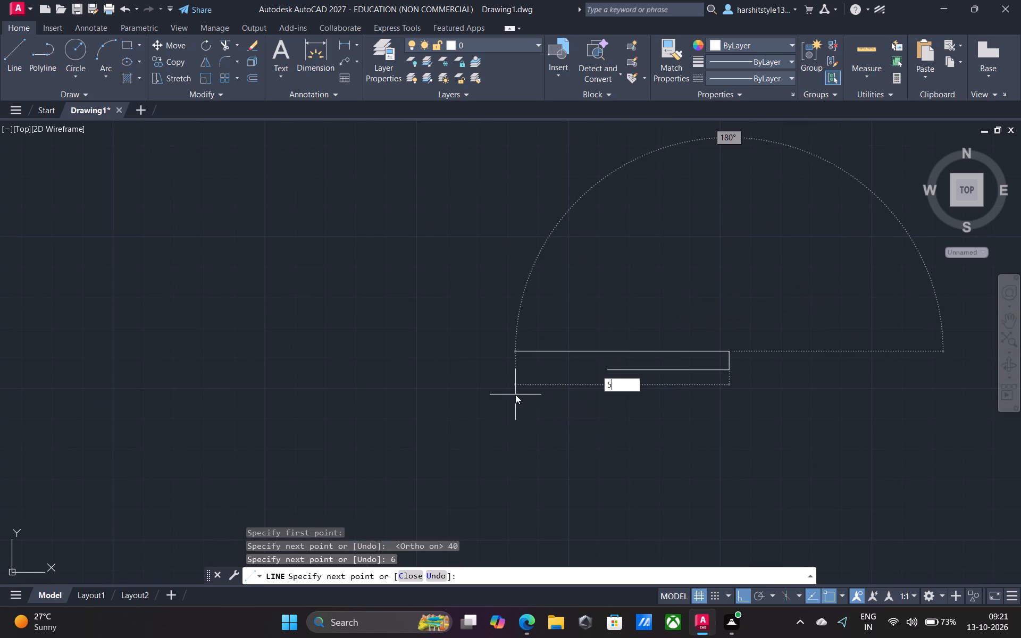
{"action": "key", "text": "Return"}
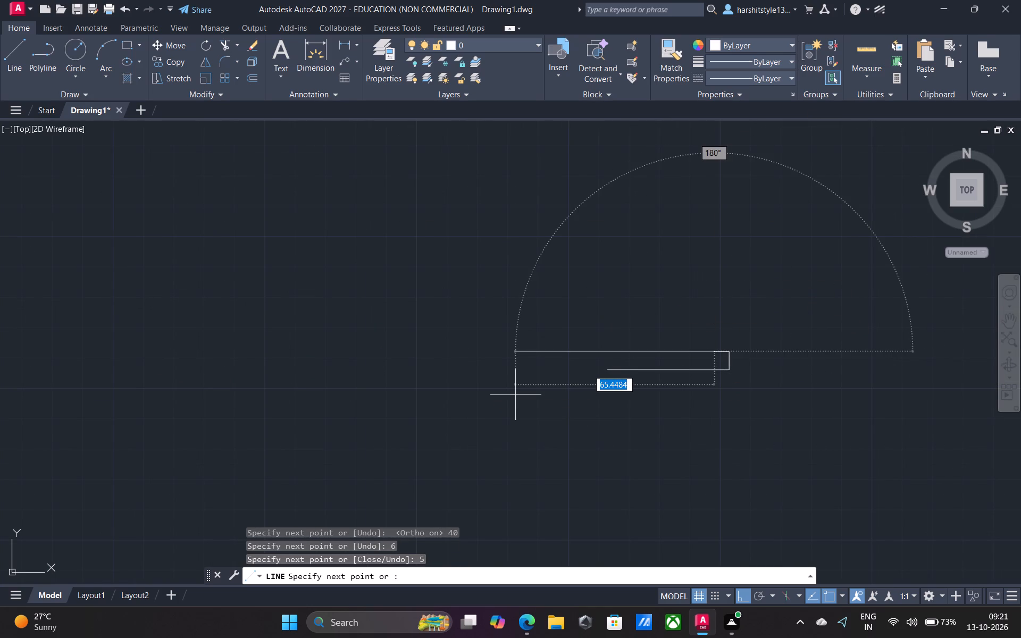
{"action": "key", "text": "Return"}
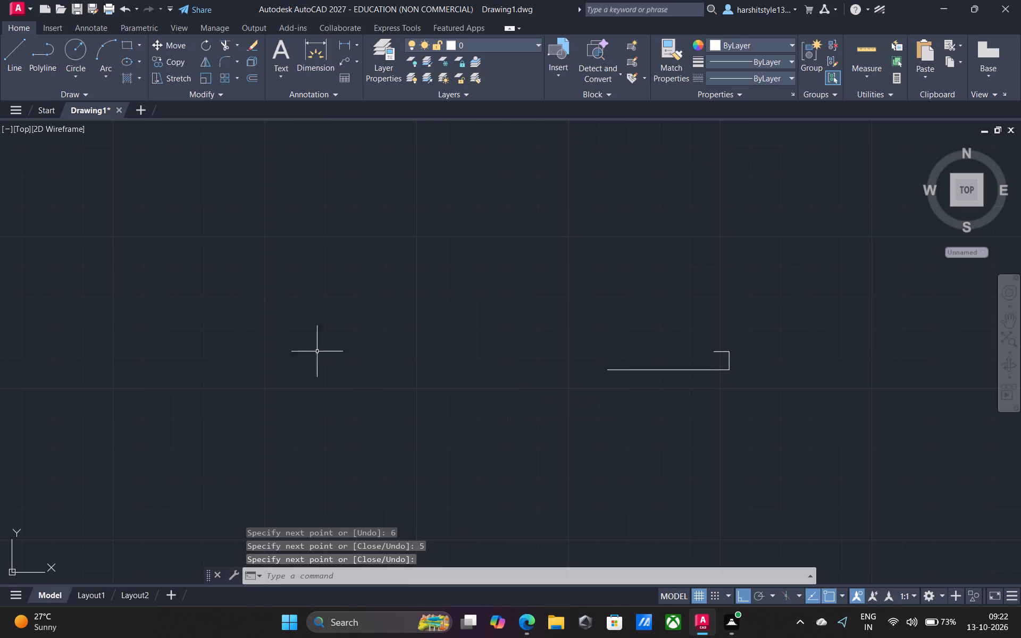
From the top of the 6-unit vertical edge, draw a line 5 units up along Y and 5 units back along negative X.
{"action": "left_click", "coordinate": [12, 41]}
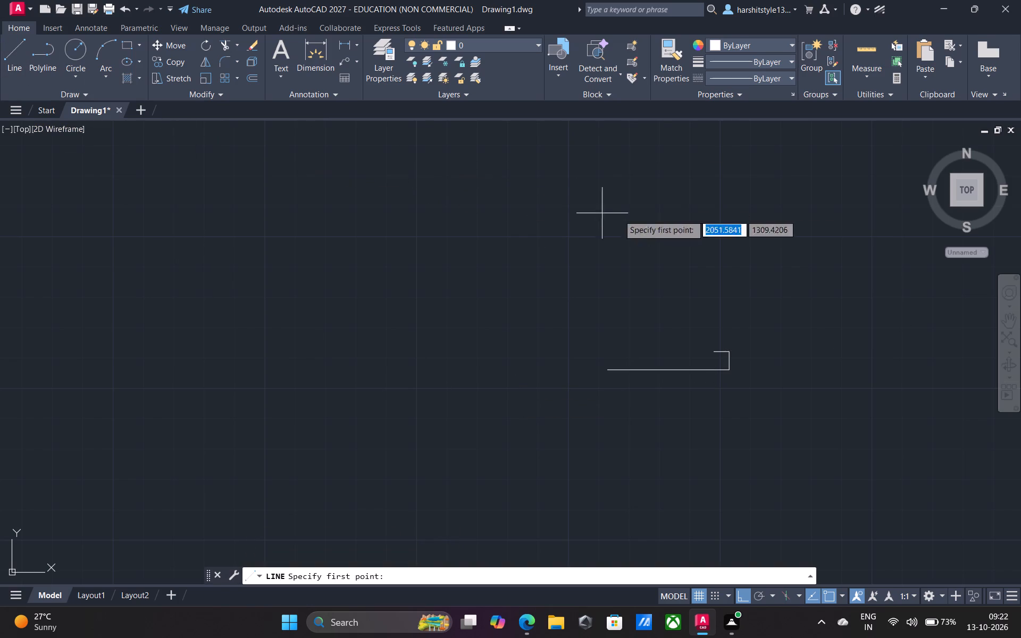
{"action": "left_click_drag", "start_coordinate": [731, 352], "coordinate": [731, 349]}
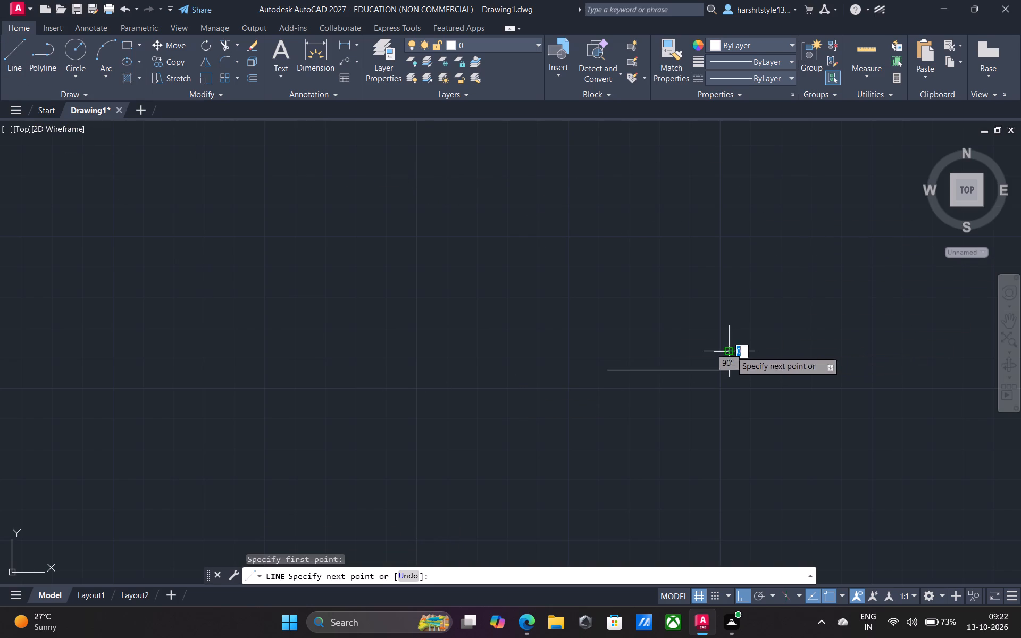
{"action": "left_click_drag", "start_coordinate": [731, 349], "coordinate": [731, 347]}
{"action": "key", "text": "5"}
{"action": "key", "text": "Return"}
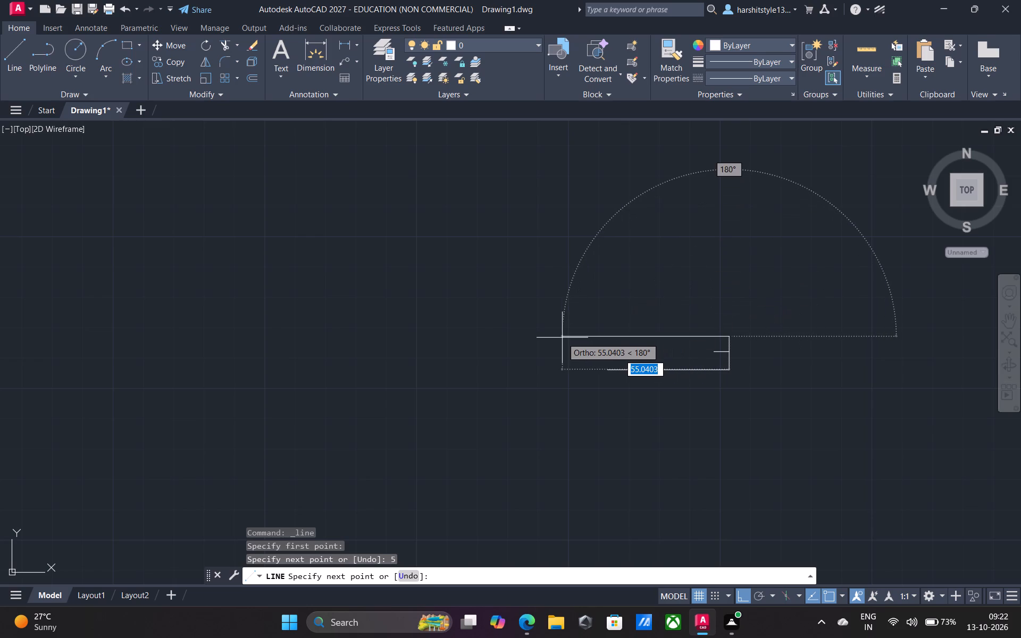
{"action": "key", "text": "5"}
{"action": "key", "text": "Return"}
{"action": "key", "text": "Return"}
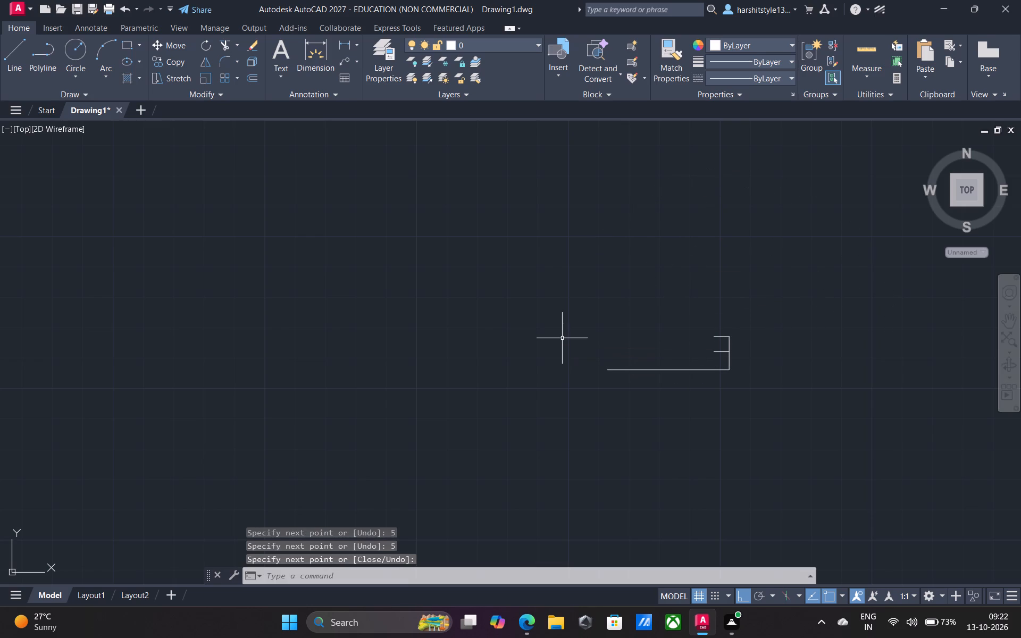
From the base line's free start point, draw segments 10 units along positive X, 5 units up, and 20 units along positive X.
{"action": "scroll", "coordinate": [722, 372], "scroll_direction": "up", "scroll_amount": 1}
{"action": "middle_click_drag", "start_coordinate": [725, 372], "coordinate": [533, 416]}
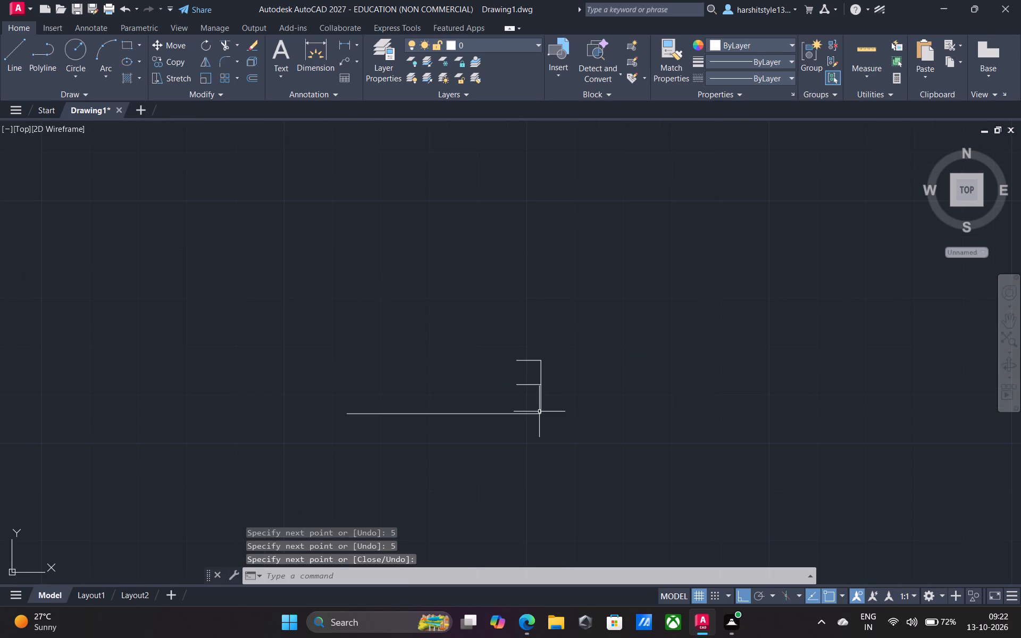
{"action": "left_click", "coordinate": [7, 39]}
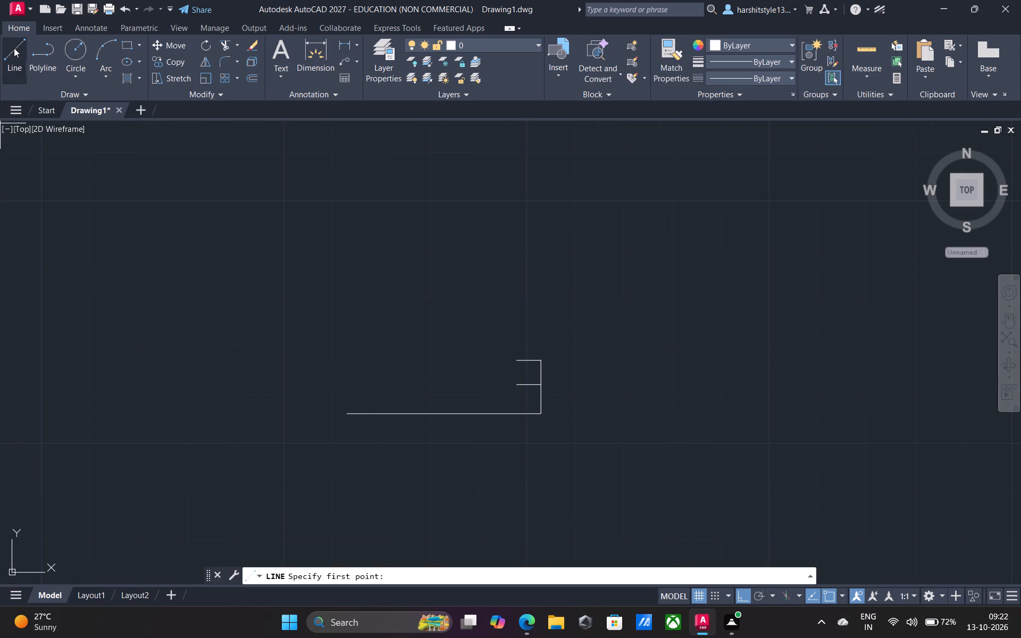
{"action": "left_click", "coordinate": [344, 414]}
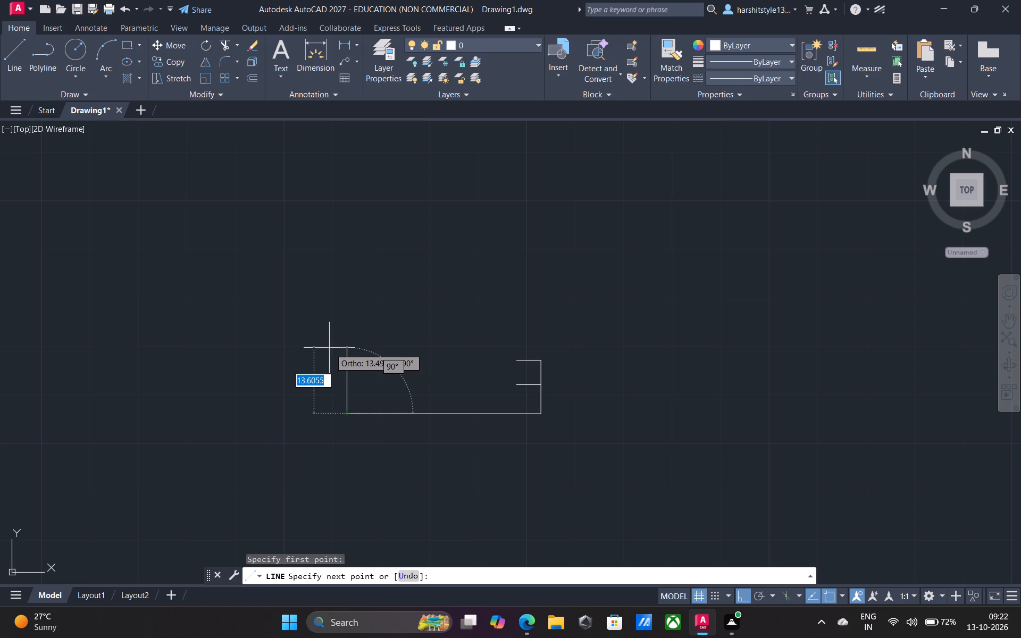
{"action": "type", "text": "10"}
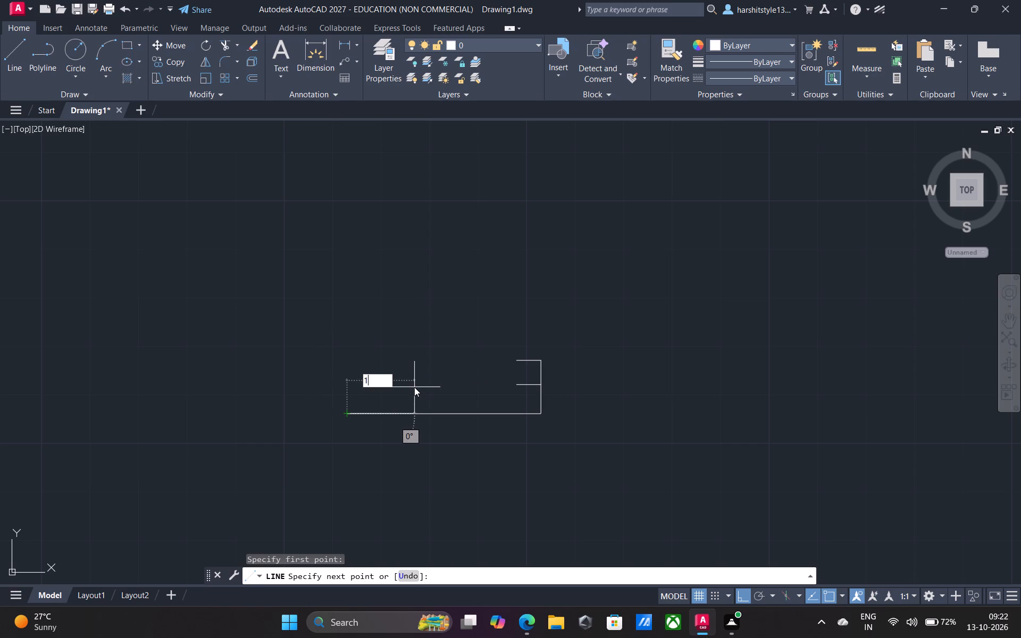
{"action": "key", "text": "Return"}
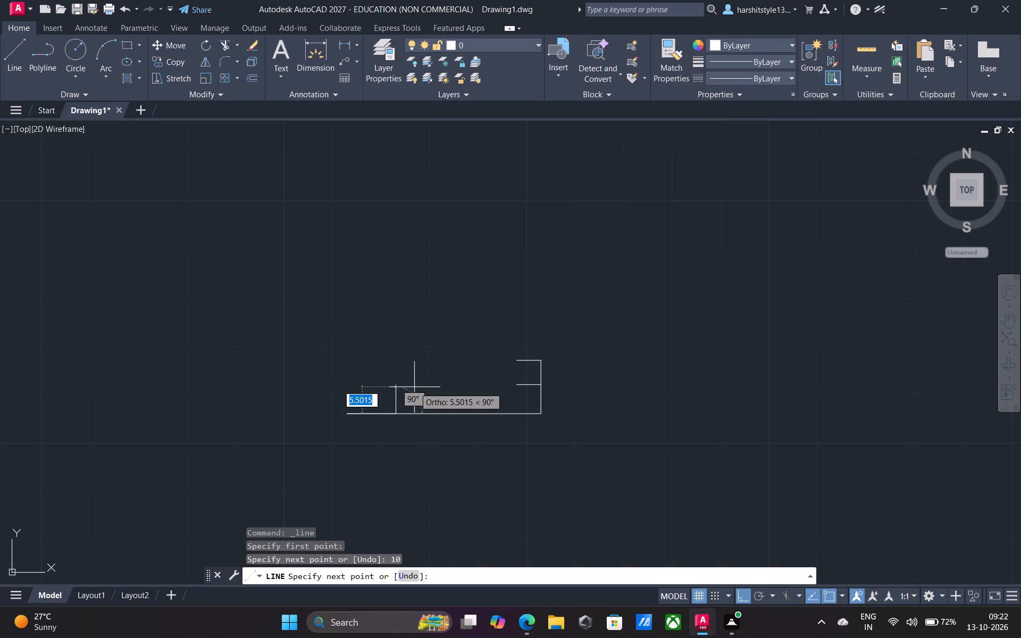
{"action": "key", "text": "5"}
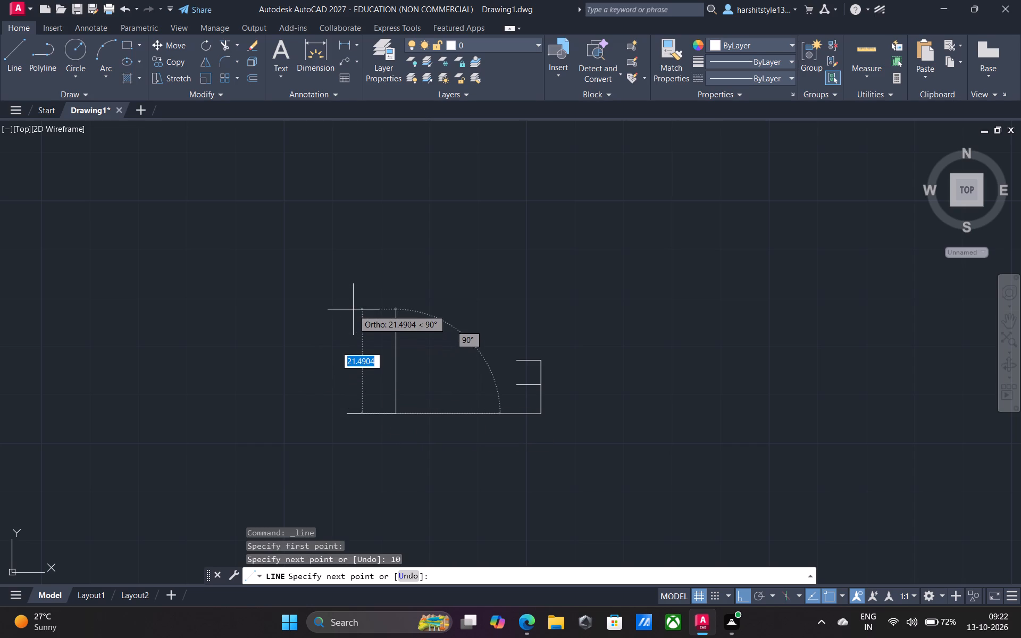
{"action": "key", "text": "Return"}
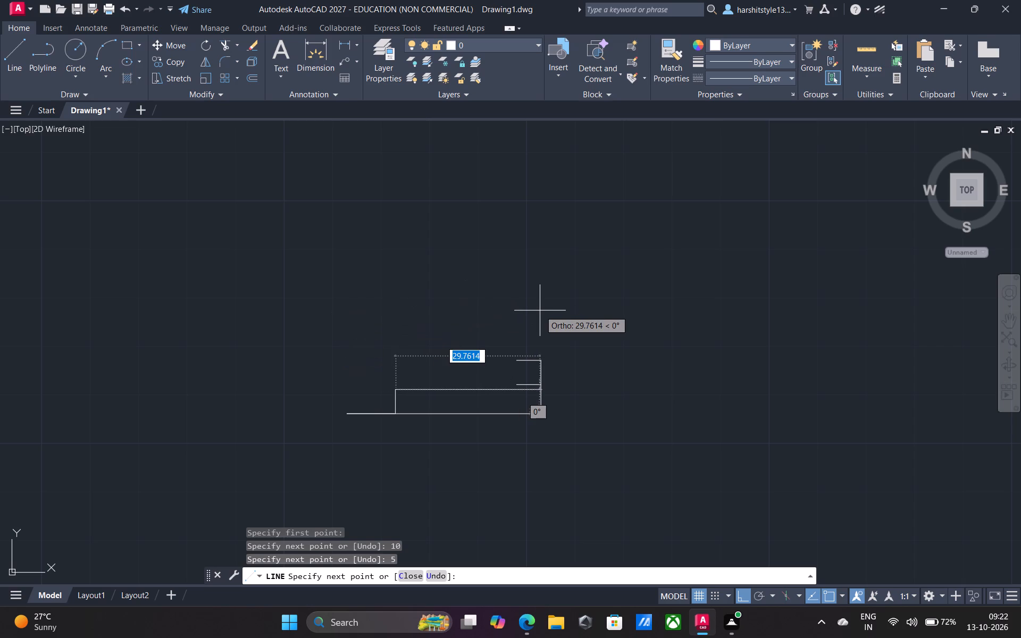
{"action": "type", "text": "20"}
{"action": "key", "text": "Return"}
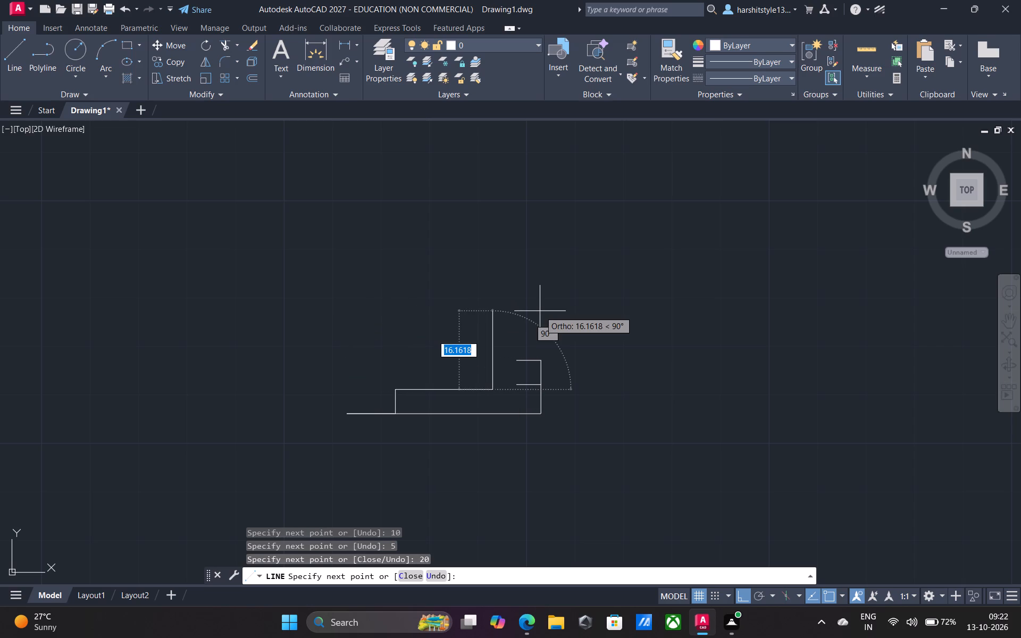
Continue the line 1 unit up and finish with a sloped segment to the free end of the upper 5-unit line.
{"action": "key", "text": "1"}
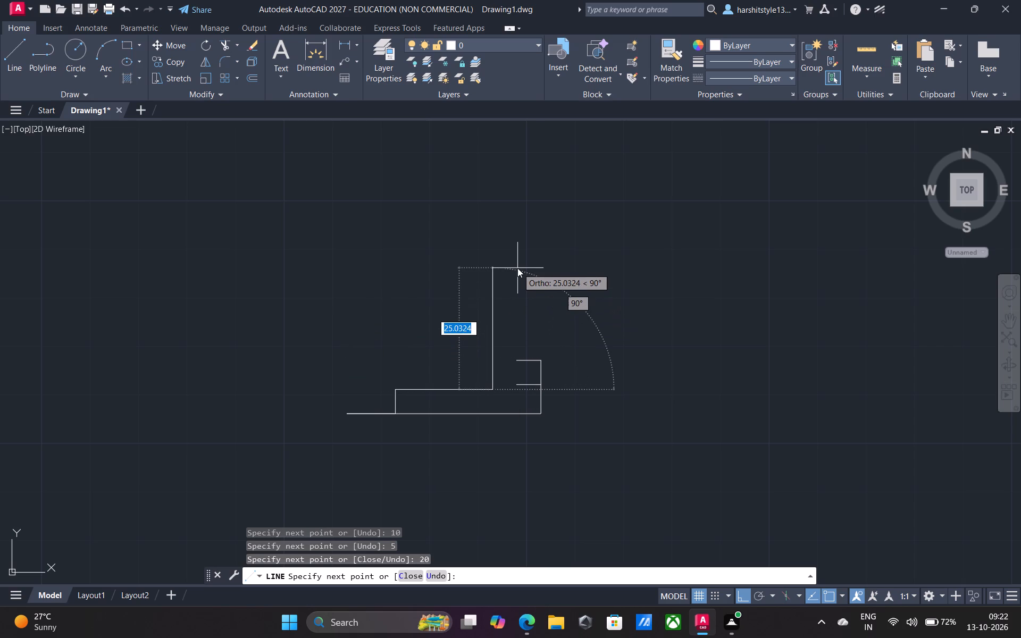
{"action": "key", "text": "Return"}
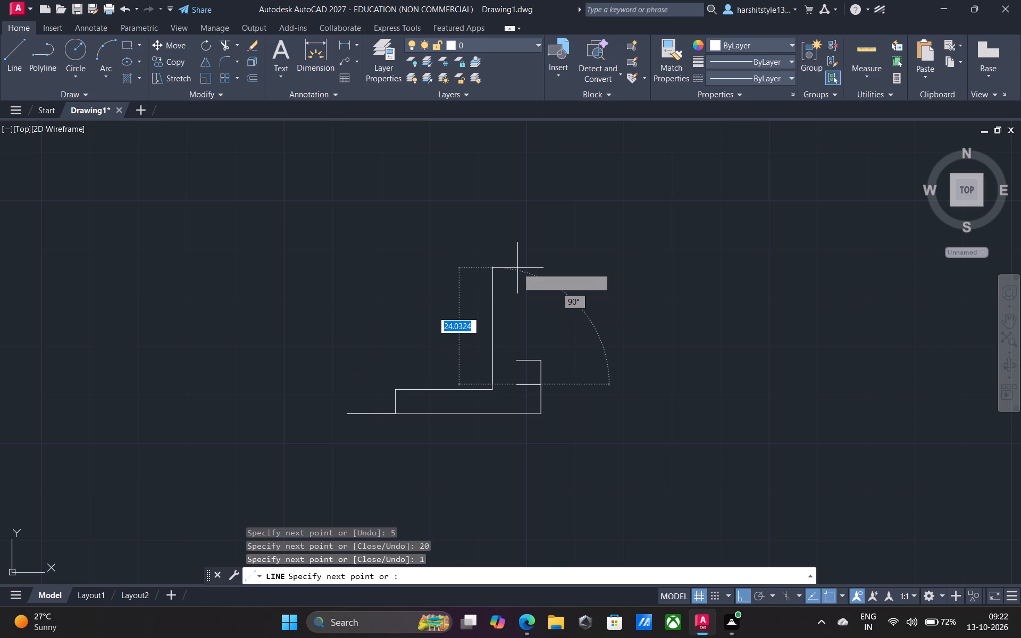
{"action": "left_click", "coordinate": [516, 358]}
{"action": "key", "text": "Return"}
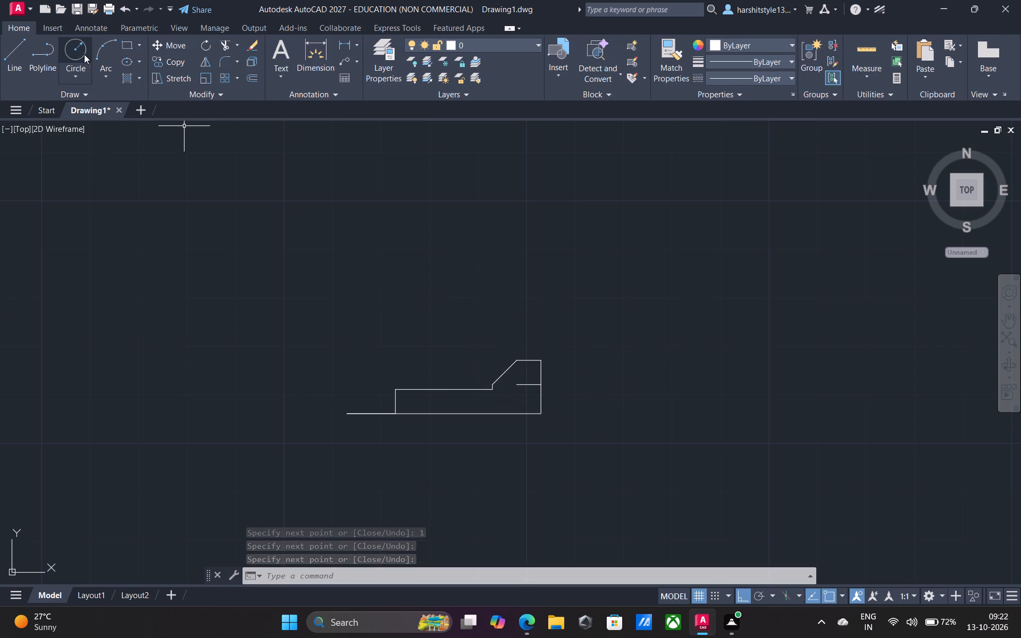
Draw a circle of radius 2 centred on the free end of the inner 5-unit horizontal line.
{"action": "left_click_drag", "start_coordinate": [81, 50], "coordinate": [82, 59]}
{"action": "scroll", "coordinate": [525, 349], "scroll_direction": "up", "scroll_amount": 2}
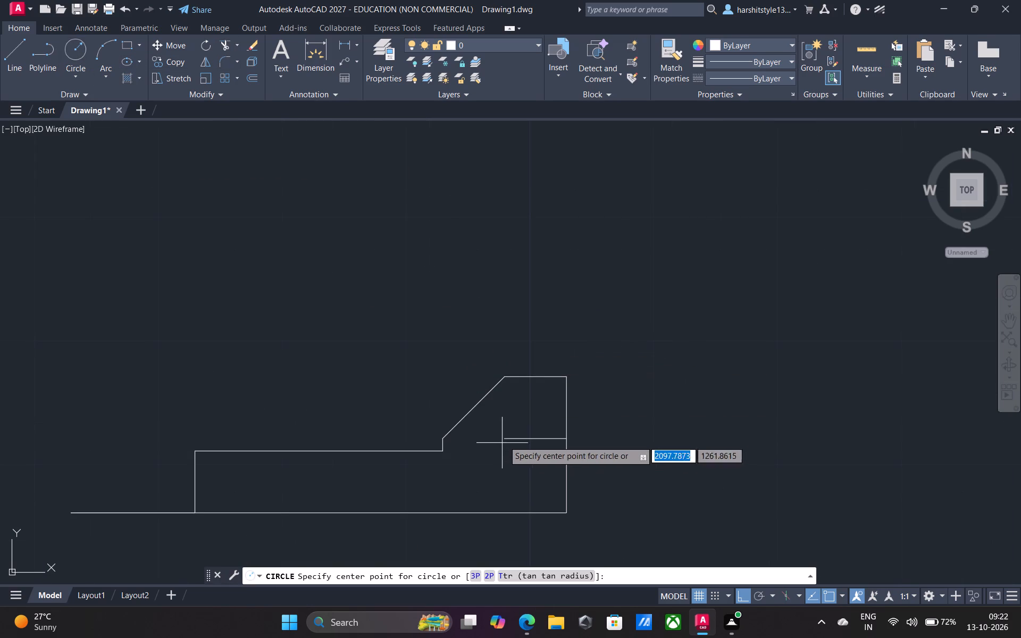
{"action": "left_click", "coordinate": [506, 440]}
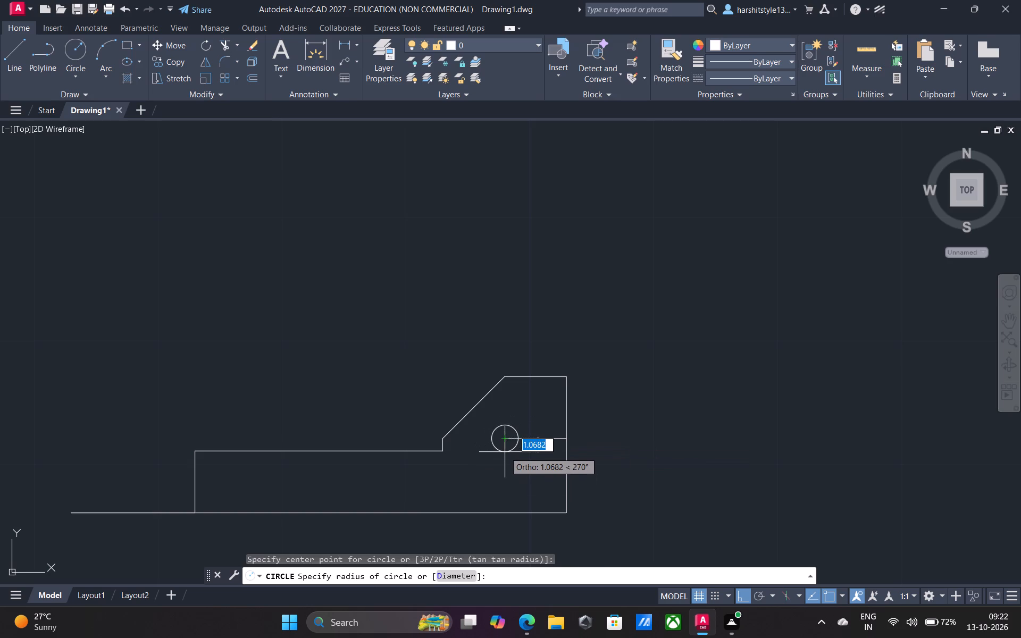
{"action": "key", "text": "2"}
{"action": "key", "text": "Return"}
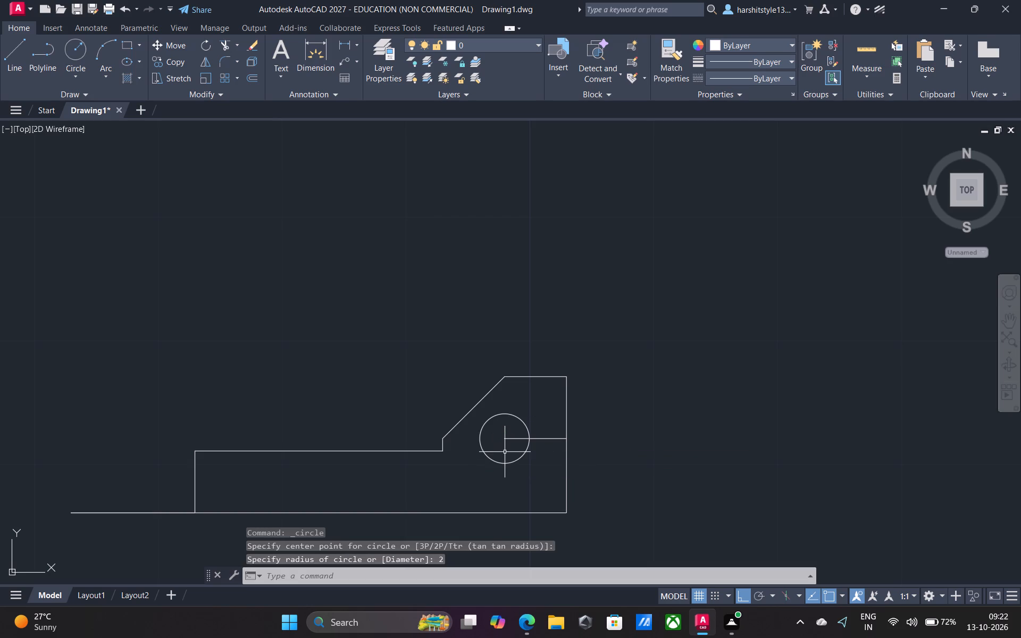
Trim away the inner 5-unit horizontal line both inside the circle and between the circle and the vertical edge.
{"action": "left_click", "coordinate": [223, 41]}
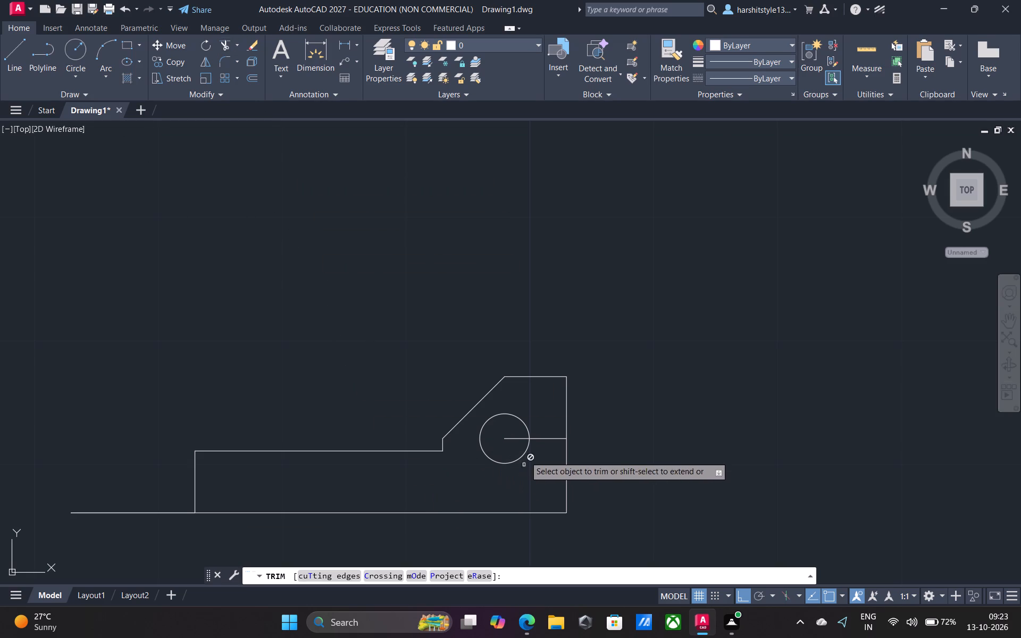
{"action": "left_click_drag", "start_coordinate": [513, 432], "coordinate": [512, 444]}
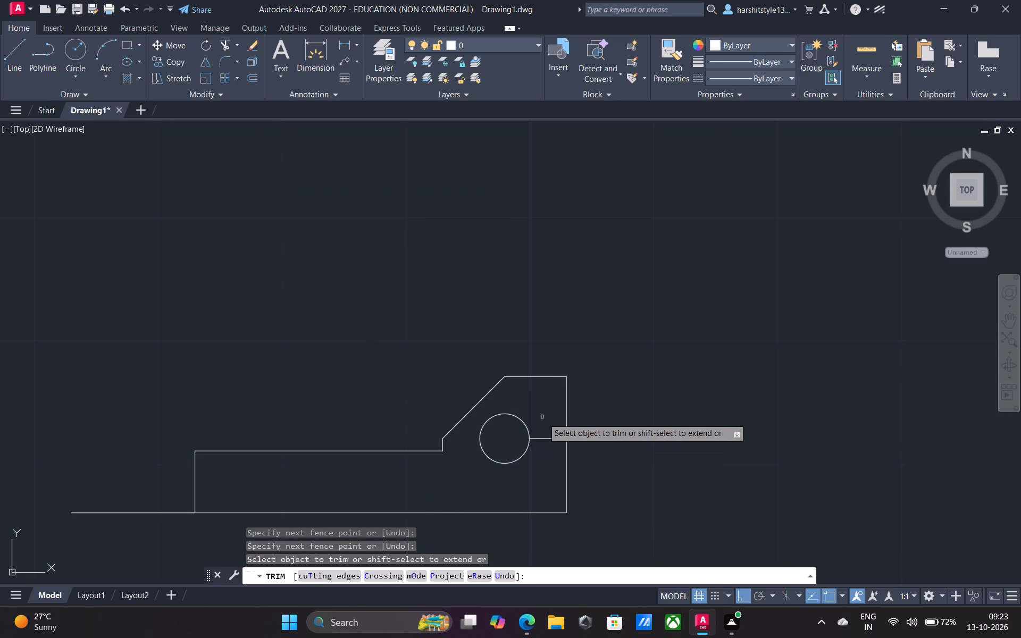
{"action": "left_click_drag", "start_coordinate": [544, 425], "coordinate": [555, 459]}
Draw a vertical guide line from the base line's midpoint up past the top of the profile.
{"action": "middle_click_drag", "start_coordinate": [336, 485], "coordinate": [439, 410]}
{"action": "scroll", "coordinate": [437, 410], "scroll_direction": "down", "scroll_amount": 1}
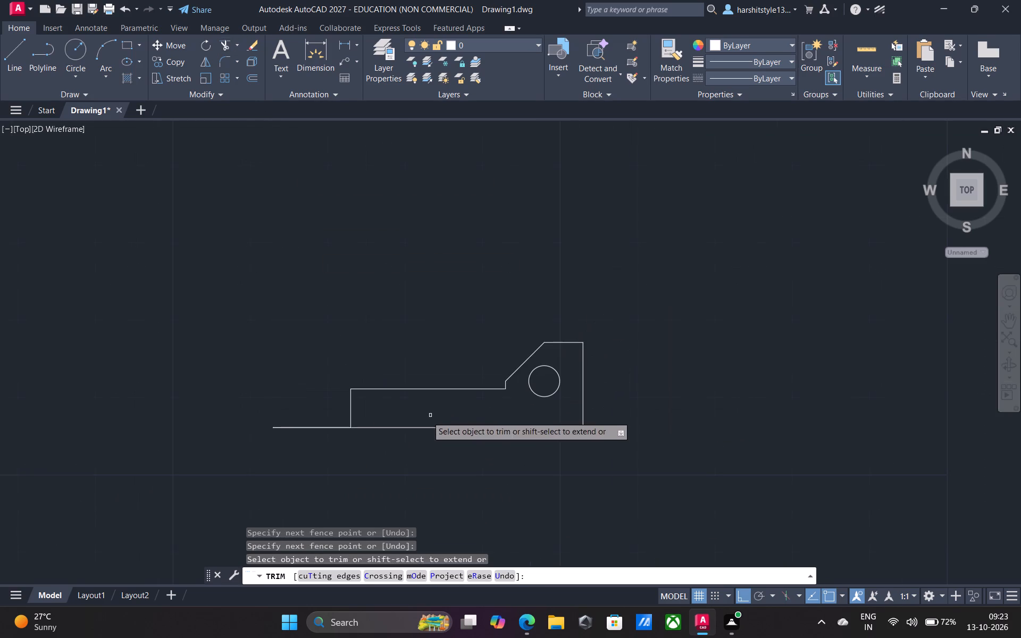
{"action": "left_click", "coordinate": [16, 49]}
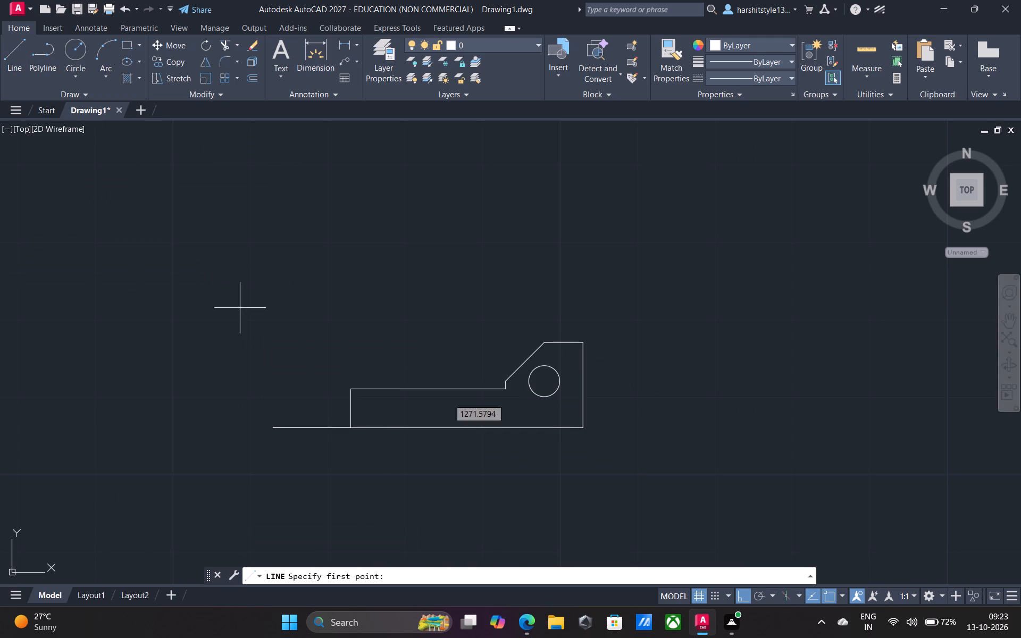
{"action": "left_click", "coordinate": [426, 429]}
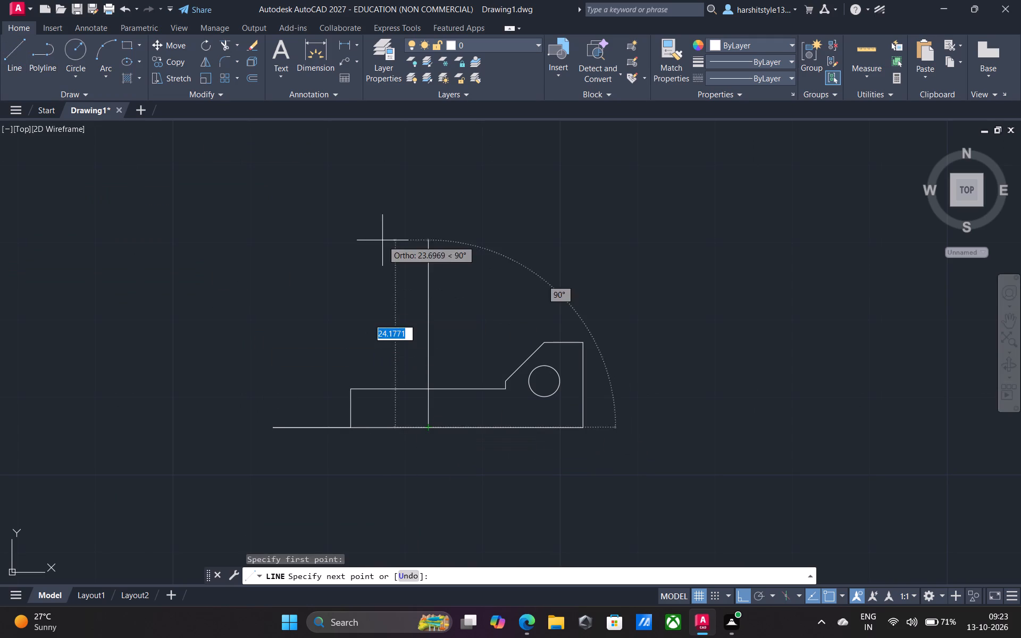
{"action": "left_click", "coordinate": [384, 229]}
{"action": "key", "text": "Return"}
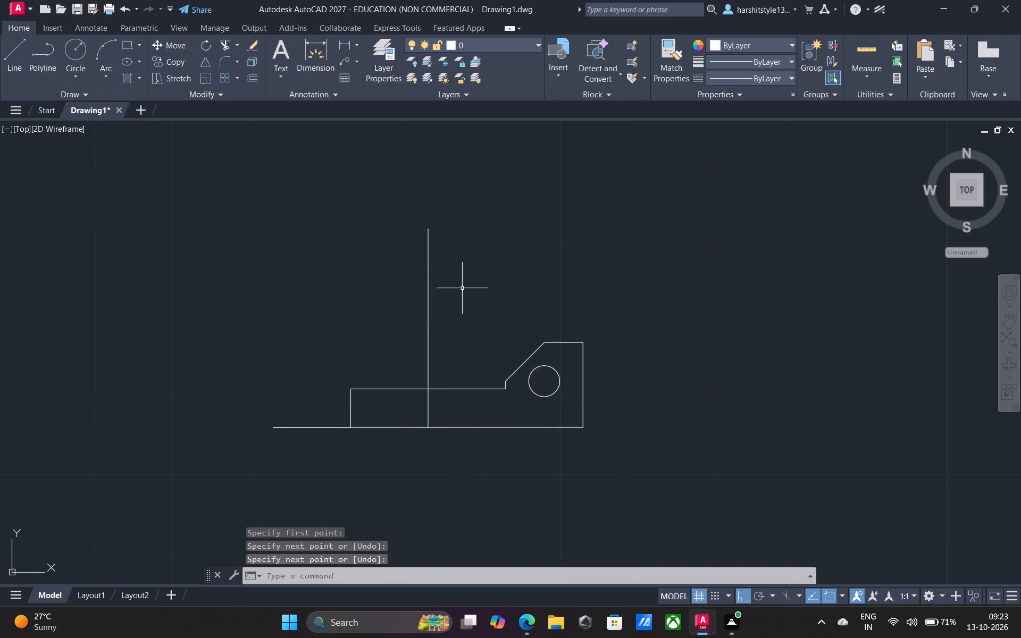
Mirror the raised end with its sloped edge and circle about the vertical guide line, keeping the source objects.
{"action": "left_click", "coordinate": [444, 265]}
{"action": "left_click", "coordinate": [691, 499]}
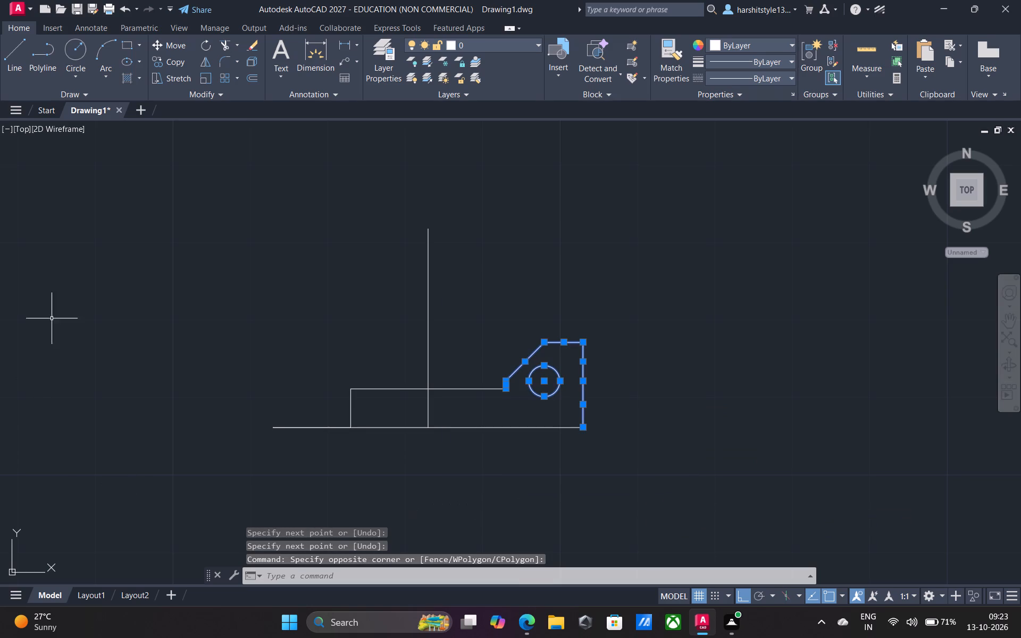
{"action": "left_click", "coordinate": [206, 64]}
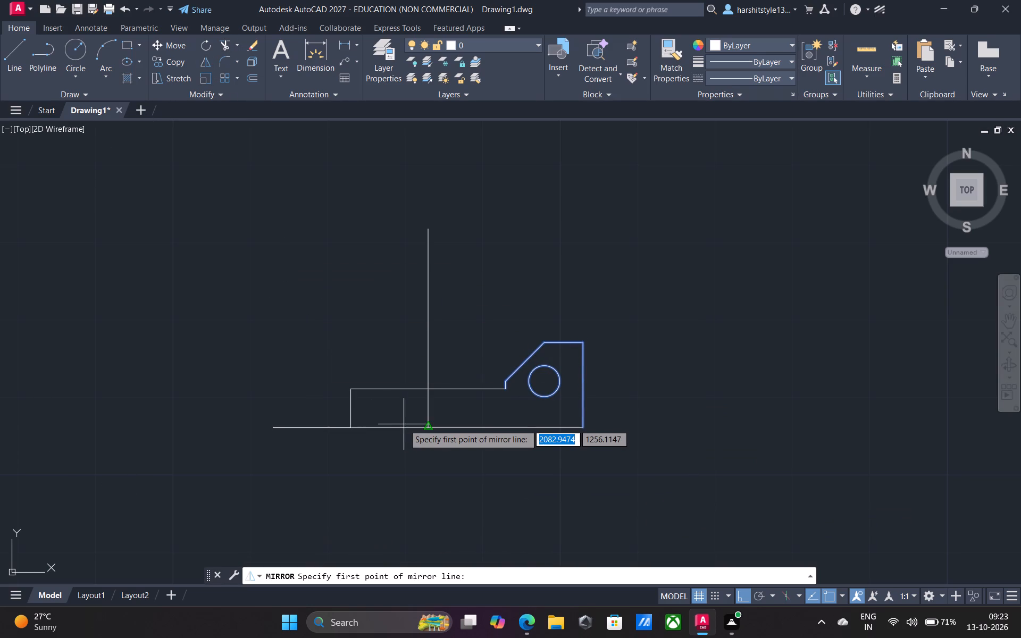
{"action": "left_click", "coordinate": [426, 427]}
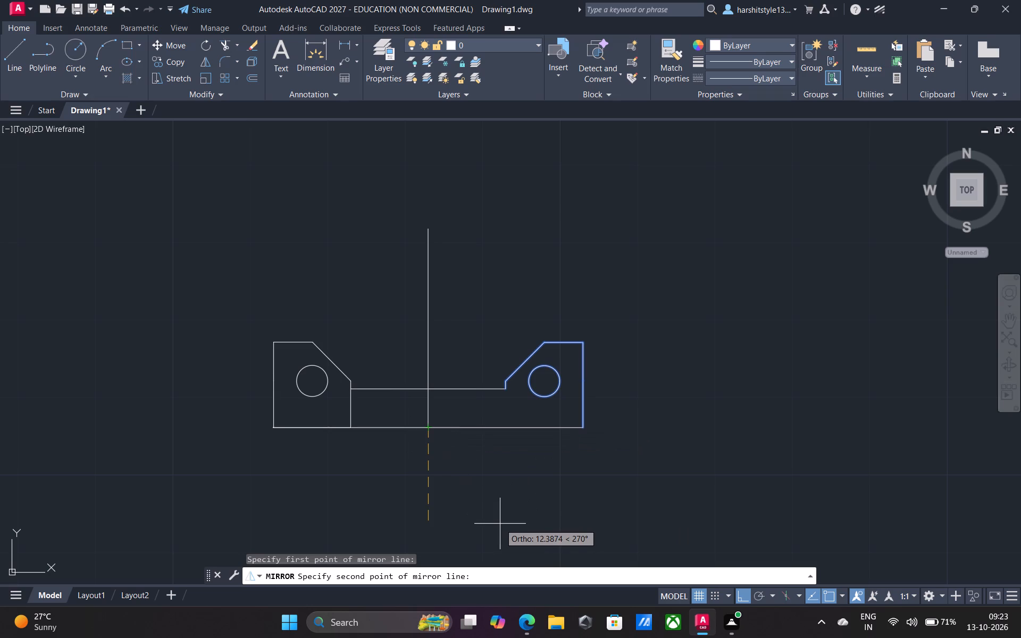
{"action": "left_click", "coordinate": [500, 524]}
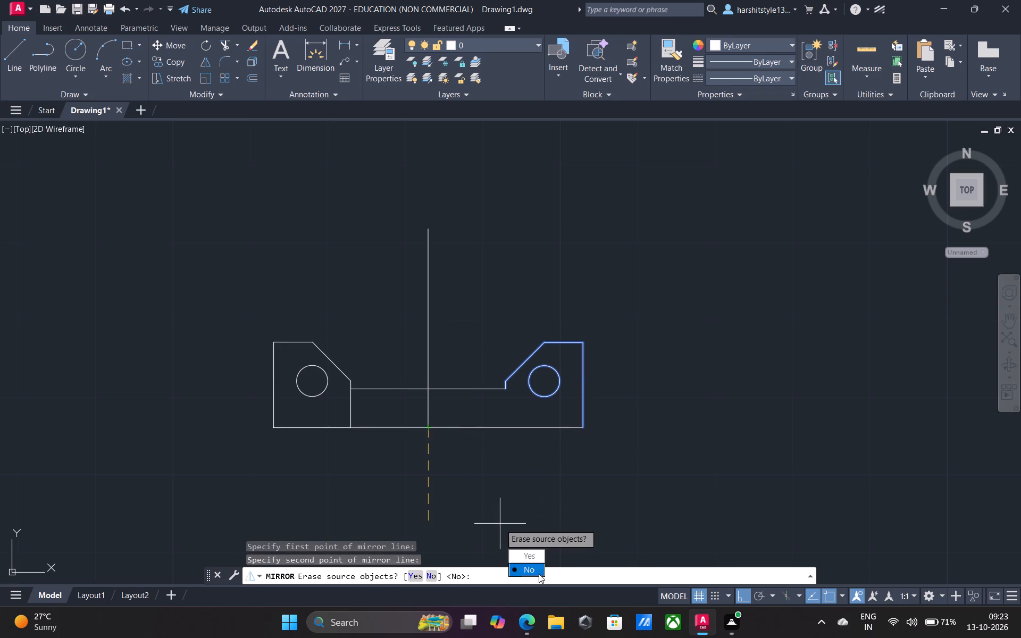
{"action": "left_click_drag", "start_coordinate": [539, 574], "coordinate": [500, 524]}
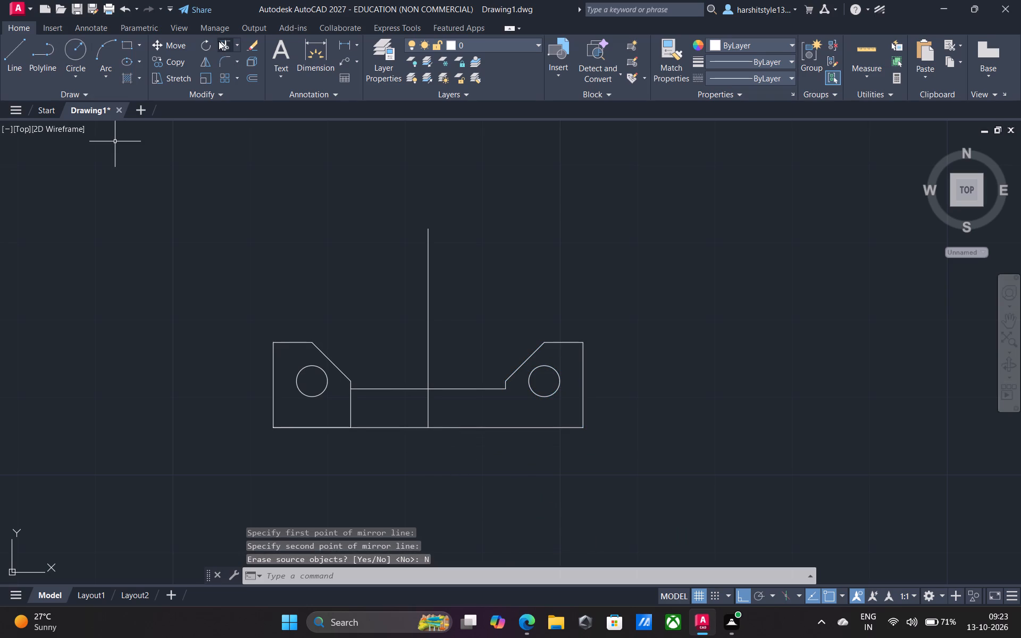
Trim away the leftover 5-unit vertical line inside the mirrored end and the entire vertical guide line.
{"action": "left_click", "coordinate": [224, 41]}
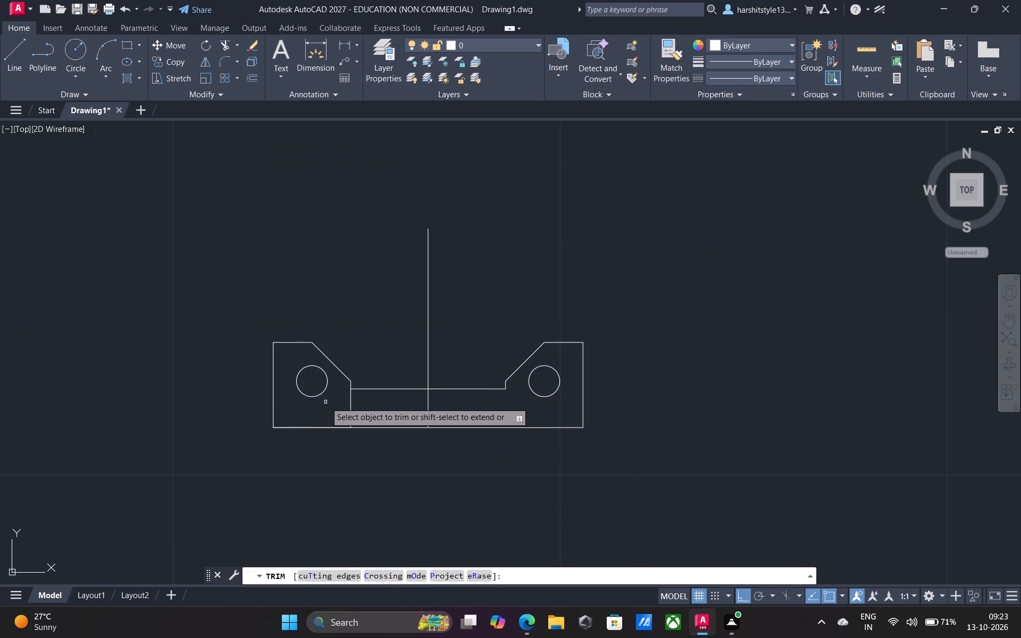
{"action": "left_click_drag", "start_coordinate": [325, 402], "coordinate": [438, 412]}
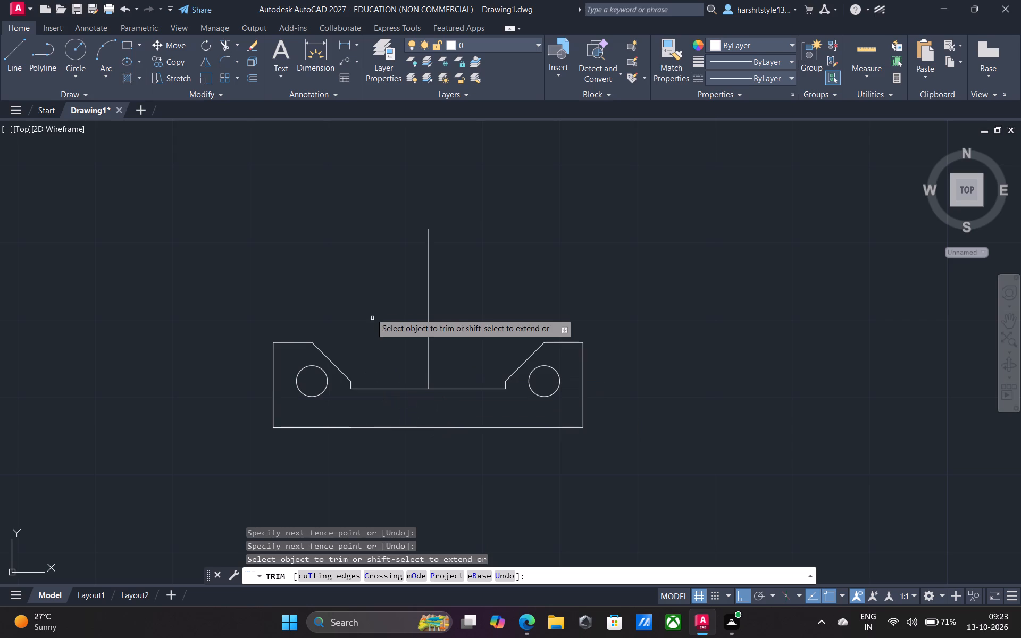
{"action": "left_click_drag", "start_coordinate": [372, 306], "coordinate": [466, 288]}
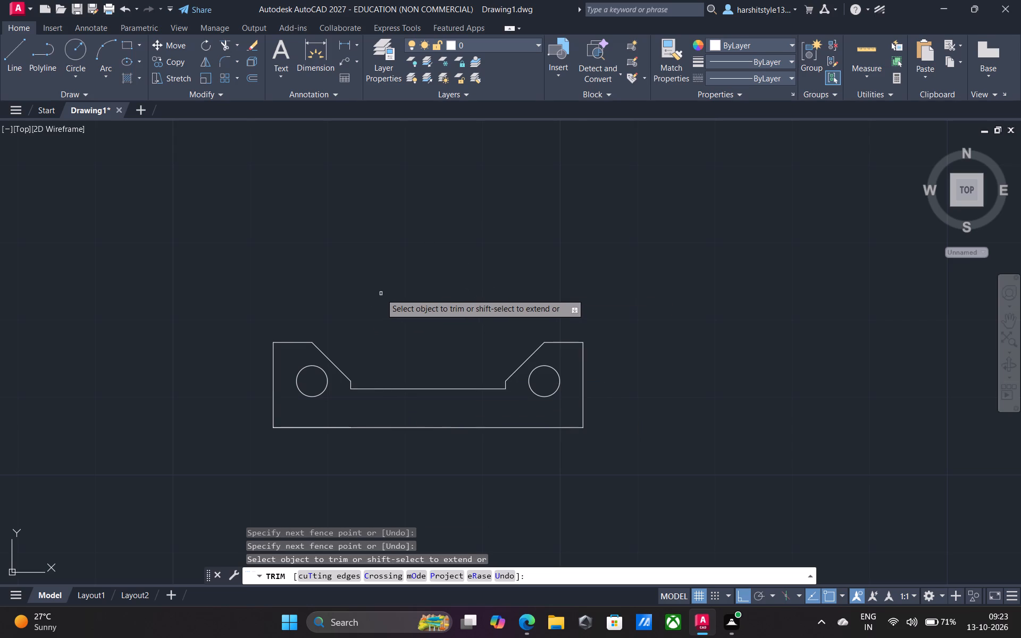
{"action": "key", "text": "Return"}
Delete duplicate and overlapping objects across the whole profile, including both circles, using the default comparison settings.
{"action": "left_click_drag", "start_coordinate": [182, 267], "coordinate": [200, 295]}
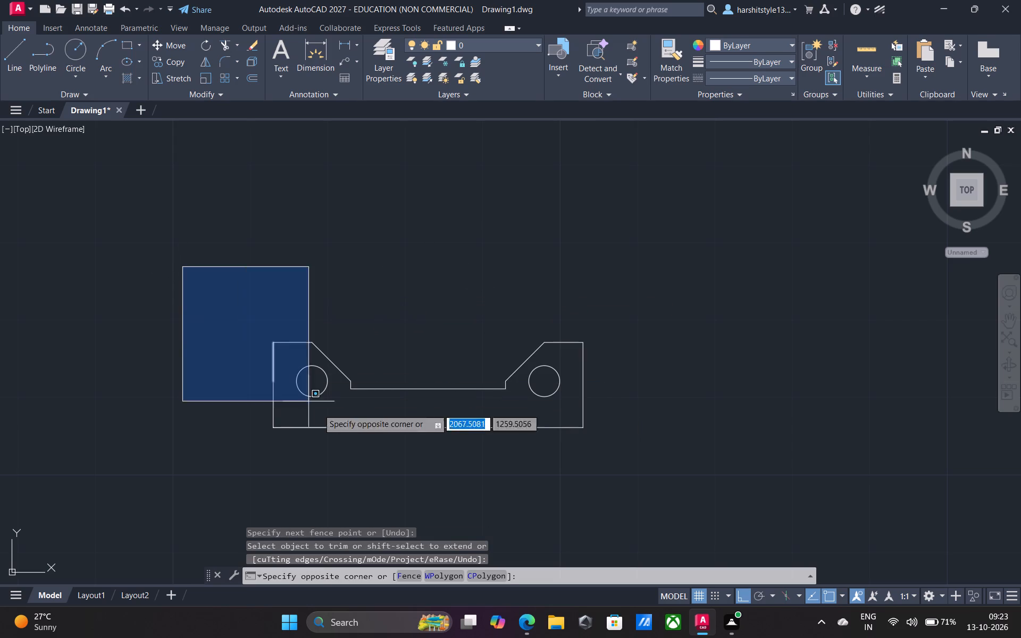
{"action": "left_click", "coordinate": [639, 467]}
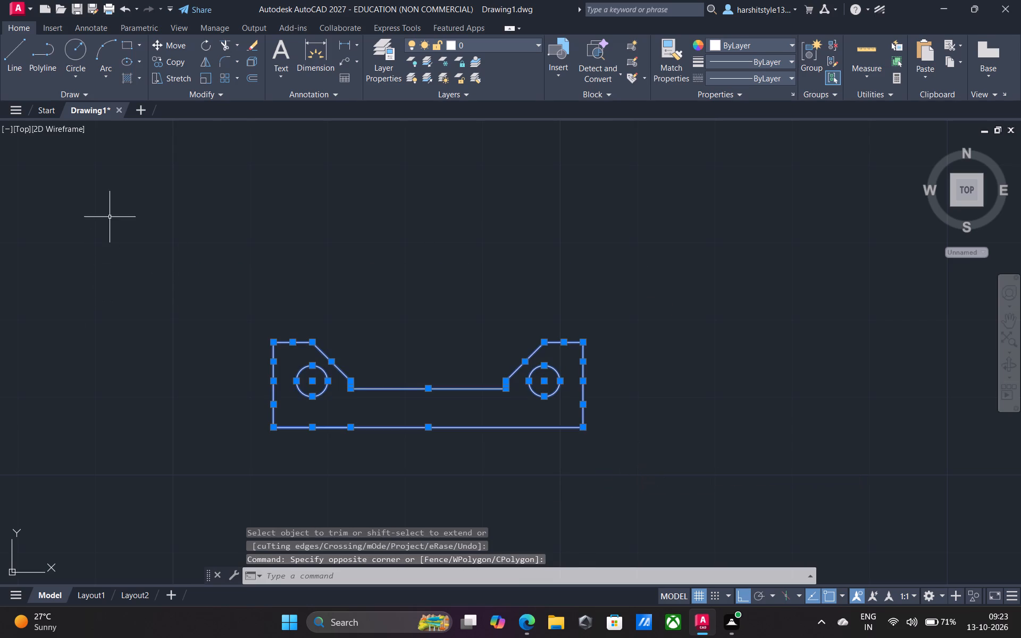
{"action": "left_click", "coordinate": [221, 90]}
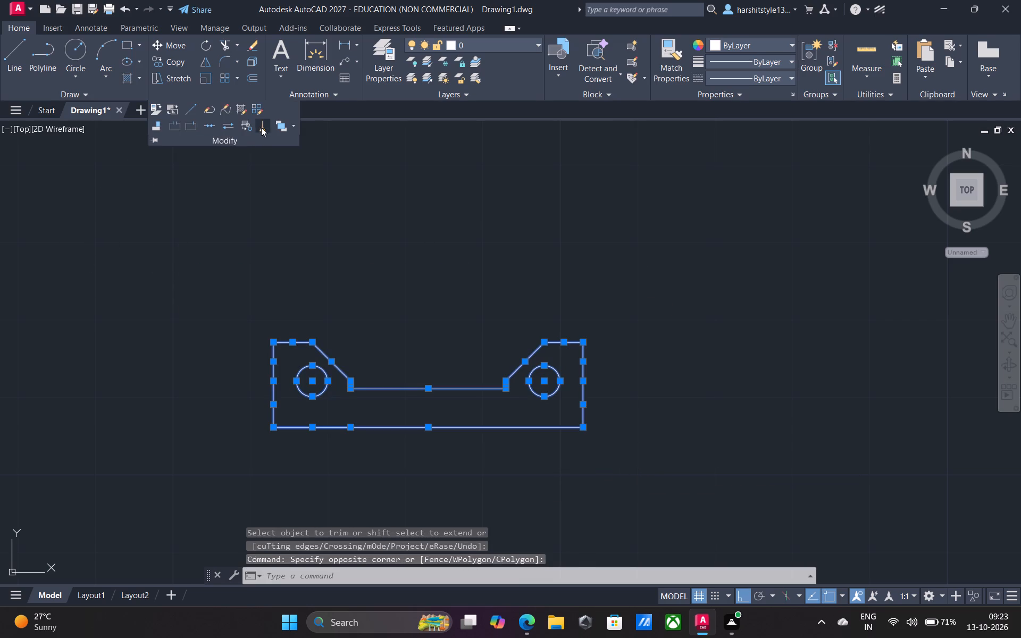
{"action": "left_click", "coordinate": [261, 127]}
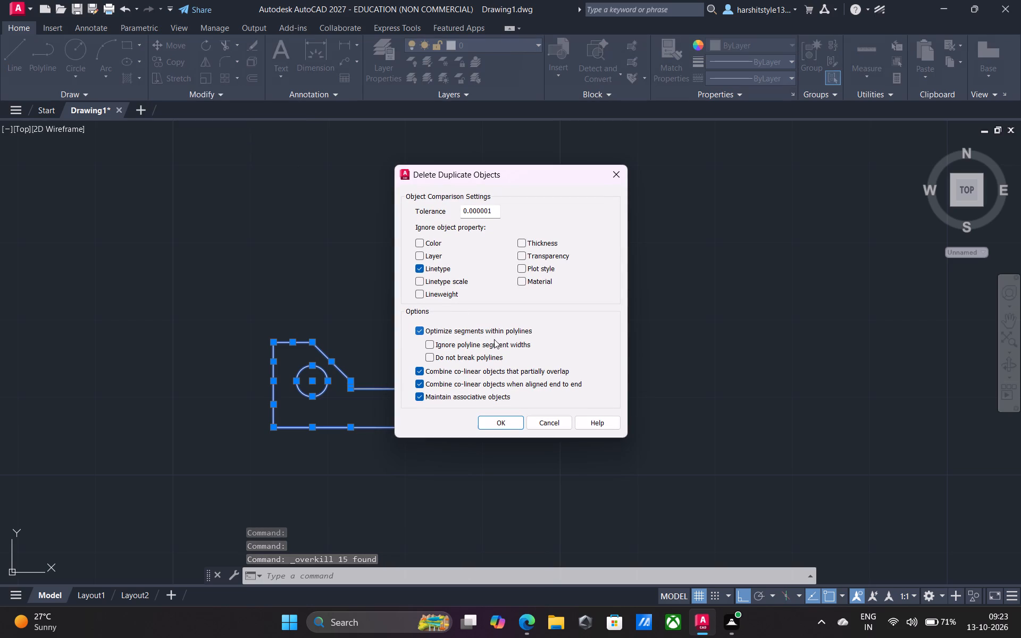
{"action": "left_click", "coordinate": [498, 421]}
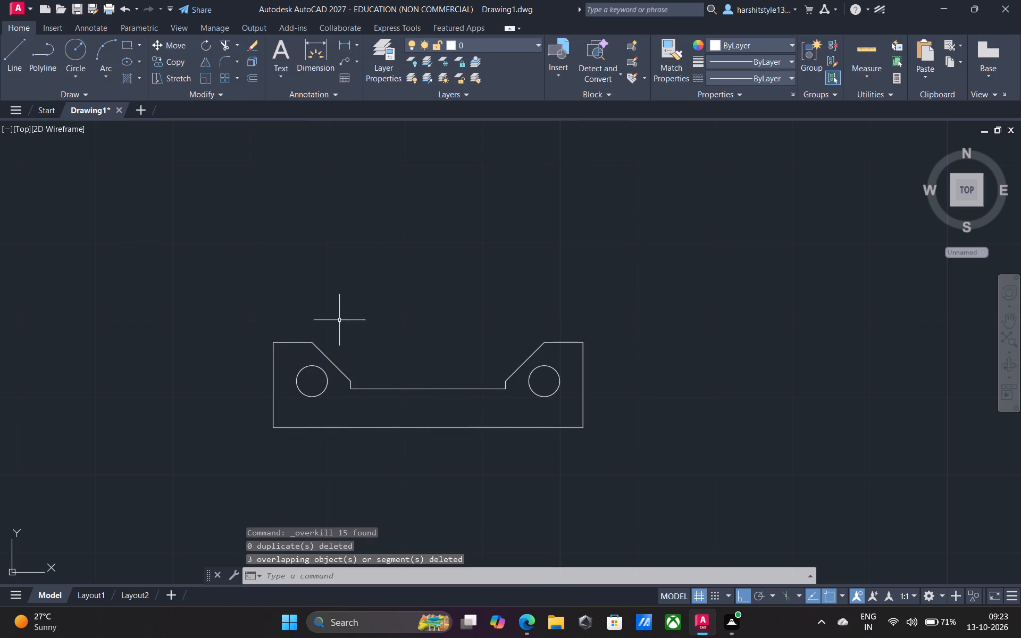
Switch the workspace to 3D Modeling.
{"action": "left_click", "coordinate": [945, 595]}
{"action": "left_click", "coordinate": [936, 515]}
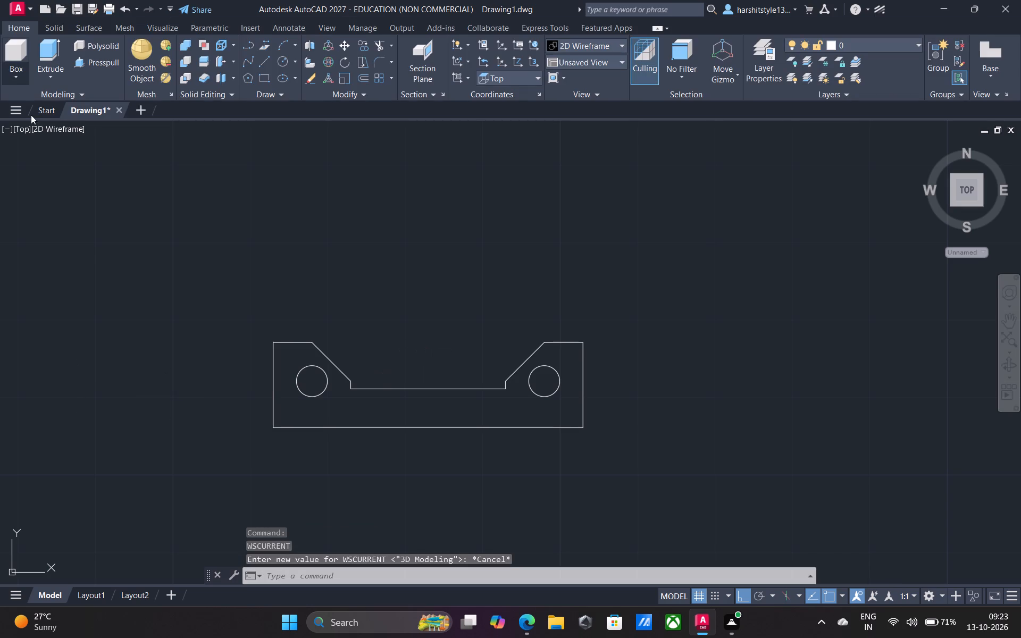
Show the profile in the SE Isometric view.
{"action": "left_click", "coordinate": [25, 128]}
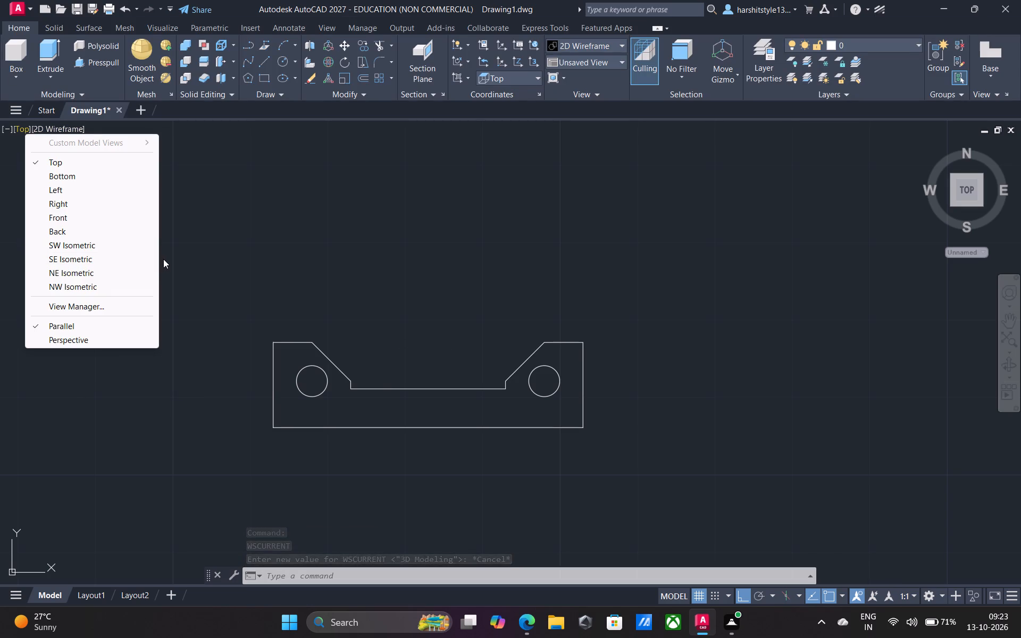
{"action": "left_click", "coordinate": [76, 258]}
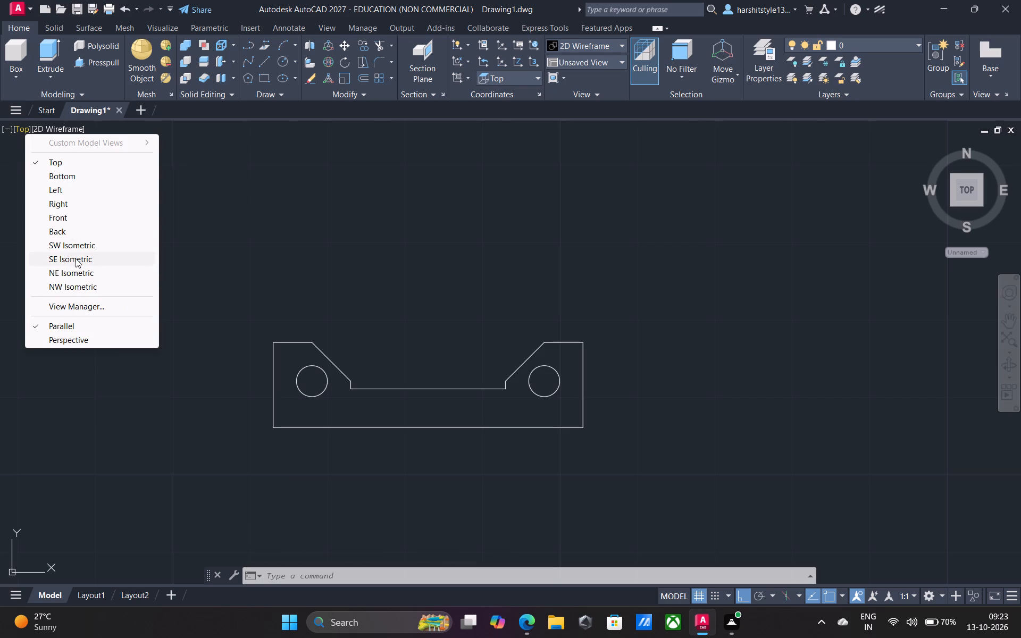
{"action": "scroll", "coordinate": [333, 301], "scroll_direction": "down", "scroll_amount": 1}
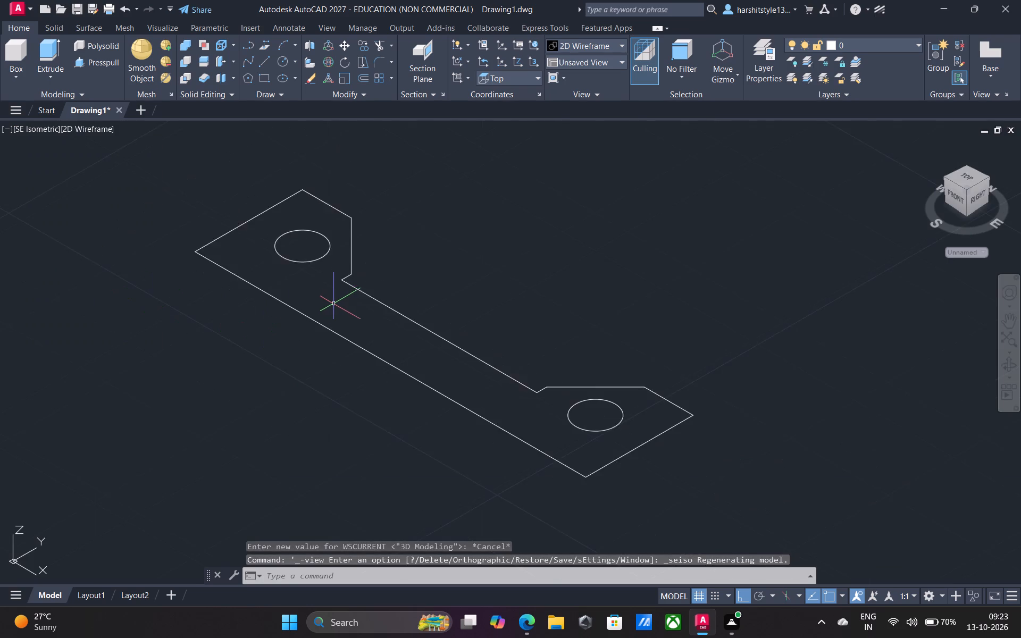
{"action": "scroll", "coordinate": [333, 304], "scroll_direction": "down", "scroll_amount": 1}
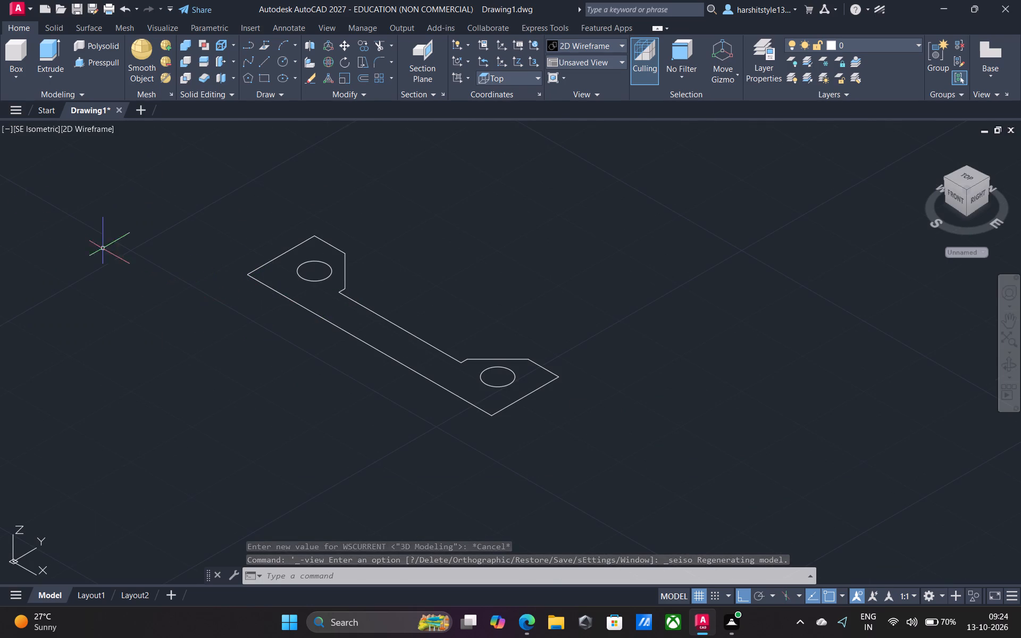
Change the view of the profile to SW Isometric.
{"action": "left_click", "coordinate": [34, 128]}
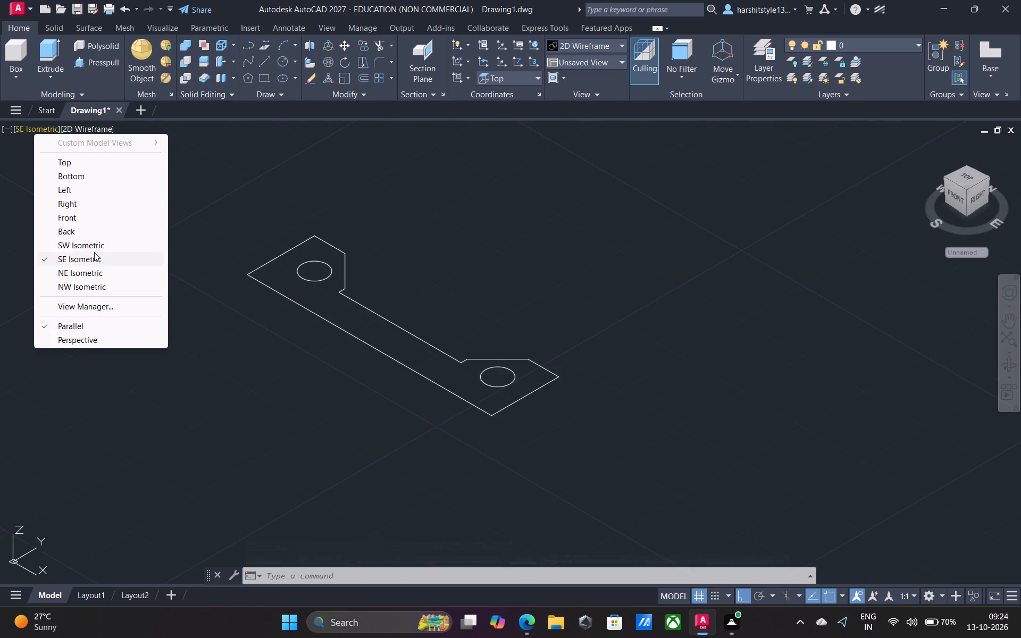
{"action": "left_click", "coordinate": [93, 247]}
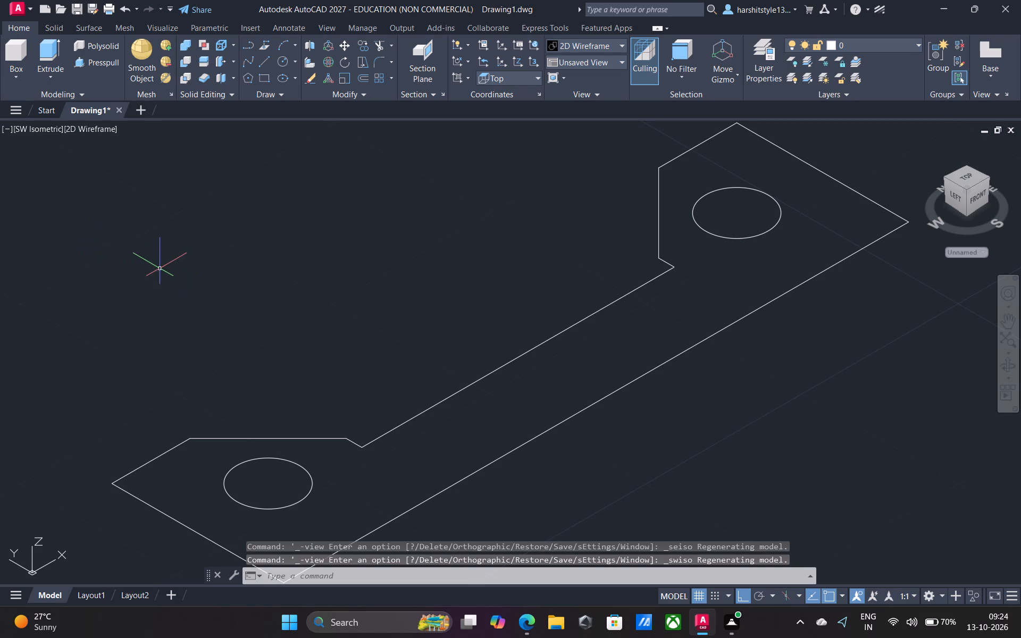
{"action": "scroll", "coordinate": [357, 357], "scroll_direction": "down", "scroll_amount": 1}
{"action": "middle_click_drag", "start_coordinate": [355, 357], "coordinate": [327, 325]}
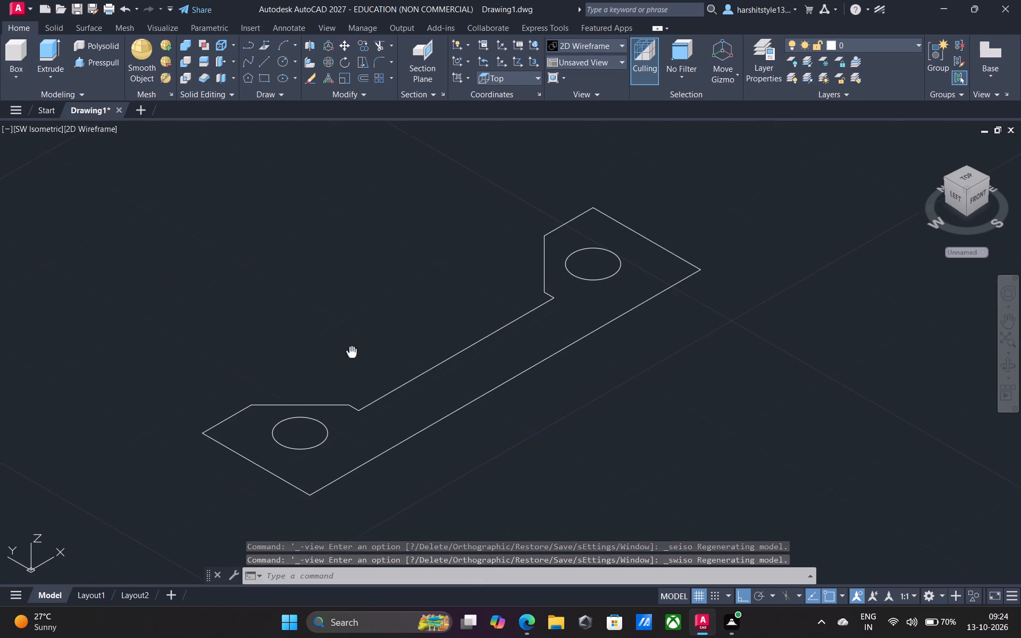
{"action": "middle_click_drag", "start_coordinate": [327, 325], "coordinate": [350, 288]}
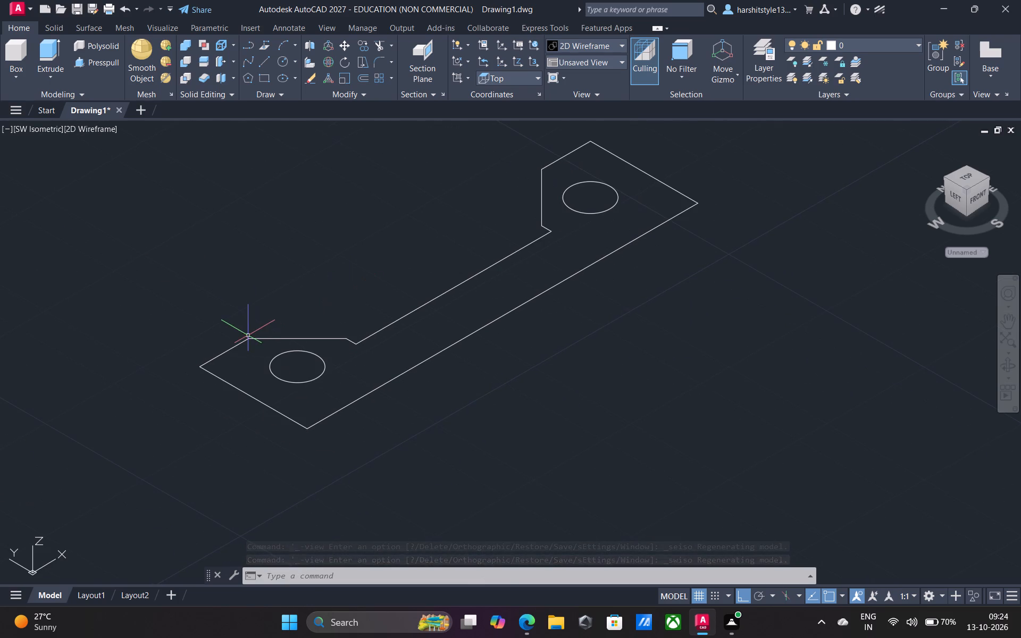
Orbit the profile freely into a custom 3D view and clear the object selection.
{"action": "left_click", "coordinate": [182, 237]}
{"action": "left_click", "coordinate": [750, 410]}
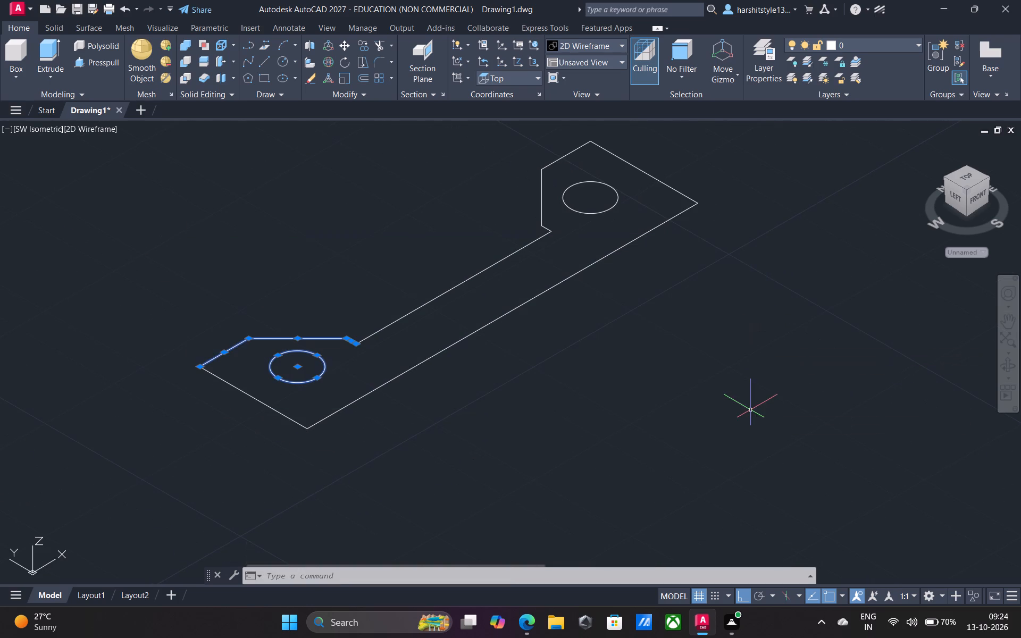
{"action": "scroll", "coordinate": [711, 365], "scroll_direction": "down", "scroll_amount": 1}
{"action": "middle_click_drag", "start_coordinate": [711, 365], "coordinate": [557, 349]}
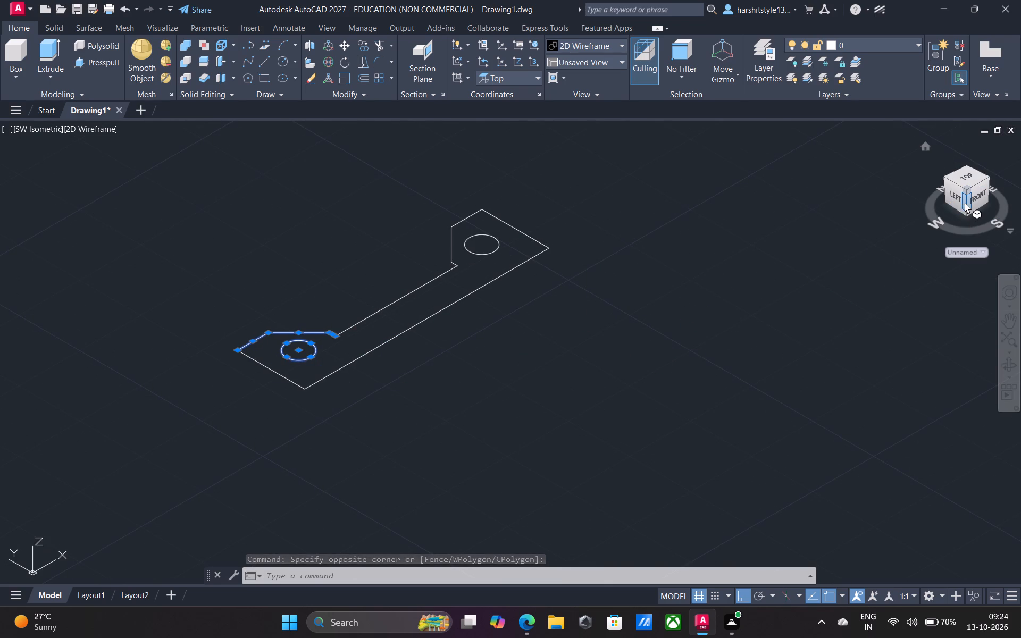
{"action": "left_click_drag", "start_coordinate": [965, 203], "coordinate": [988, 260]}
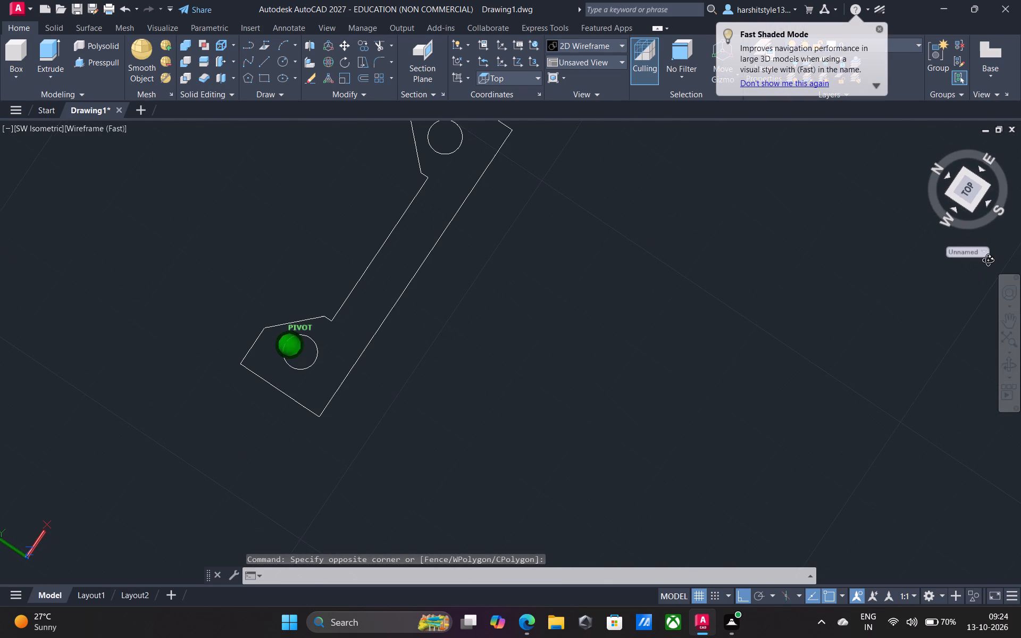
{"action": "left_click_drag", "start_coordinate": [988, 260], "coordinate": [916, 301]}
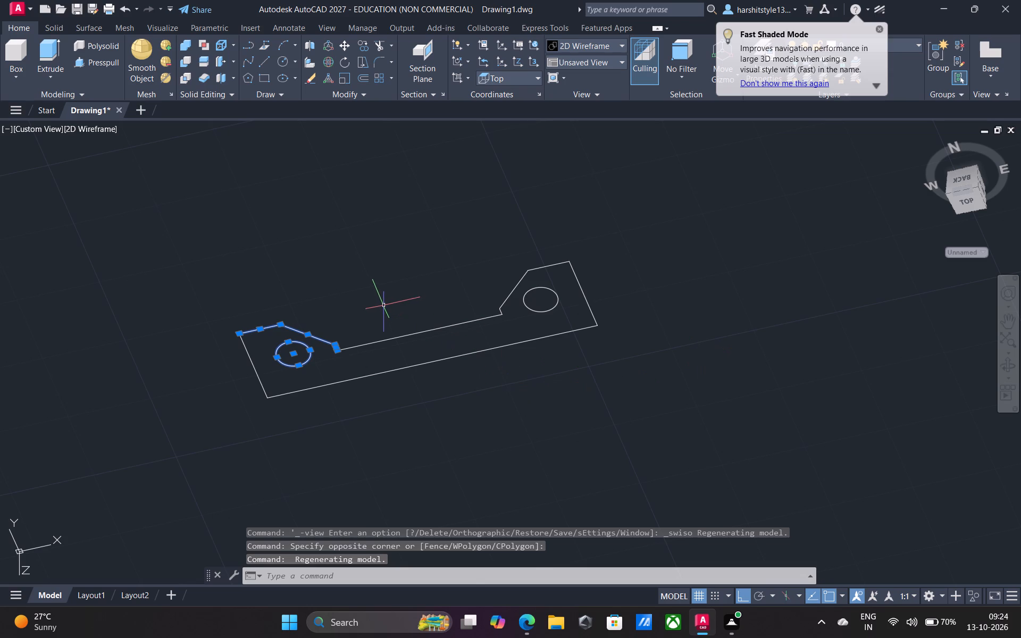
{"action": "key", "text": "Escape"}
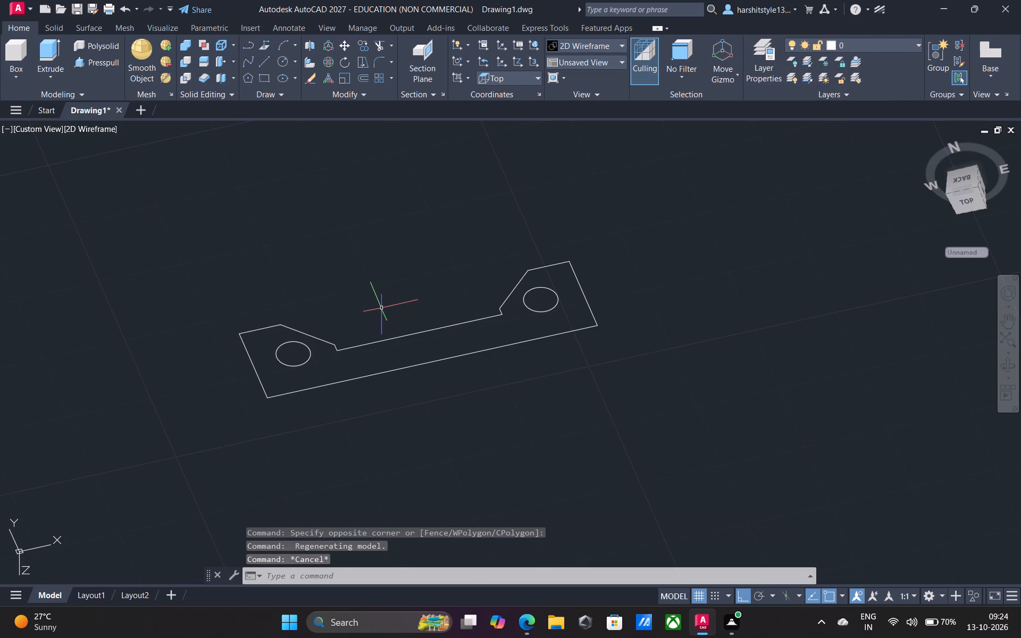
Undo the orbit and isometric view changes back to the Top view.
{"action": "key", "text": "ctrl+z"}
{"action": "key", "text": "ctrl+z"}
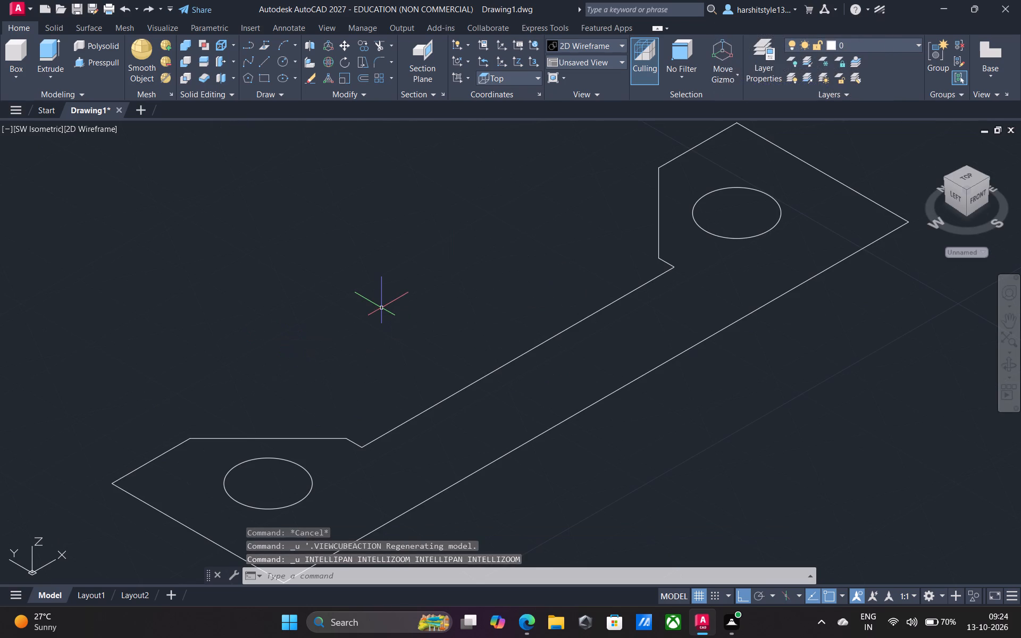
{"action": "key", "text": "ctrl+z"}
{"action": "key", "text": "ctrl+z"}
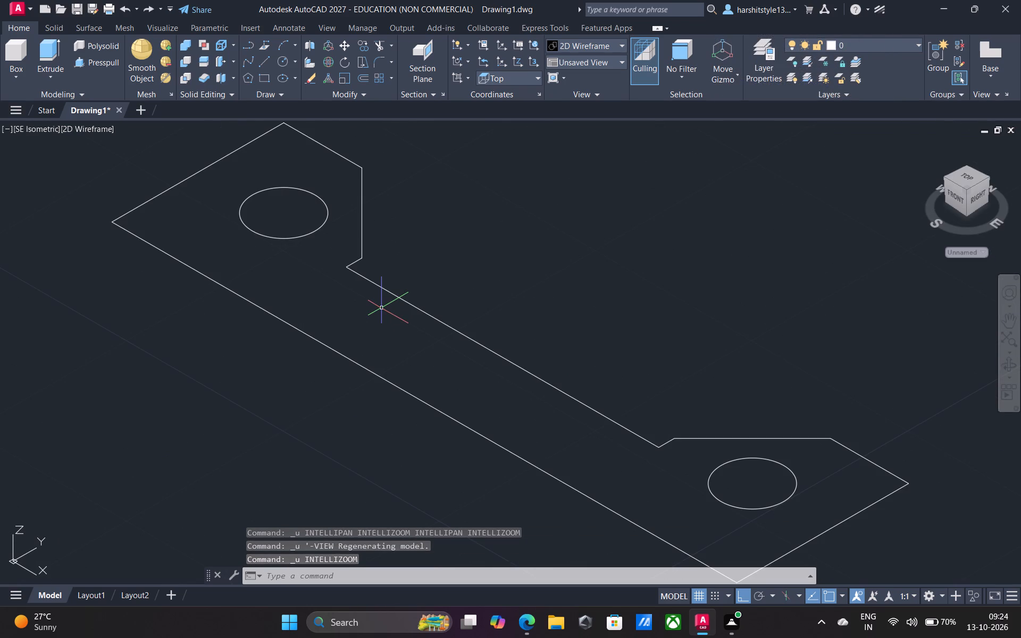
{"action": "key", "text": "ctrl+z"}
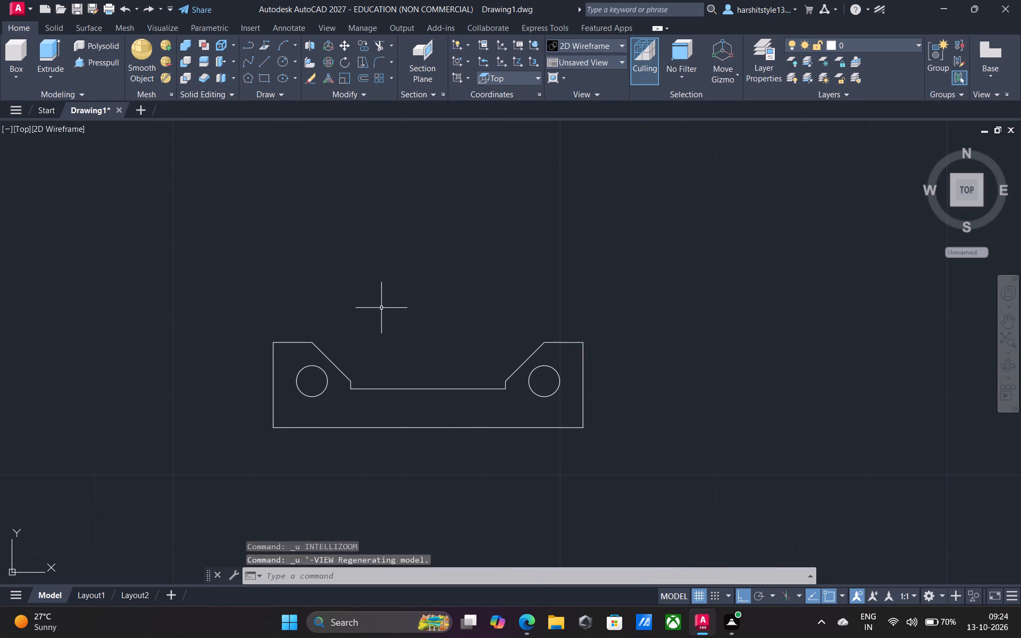
Switch to the Right view so that the coordinate system follows the Right plane.
{"action": "scroll", "coordinate": [407, 465], "scroll_direction": "up", "scroll_amount": 1}
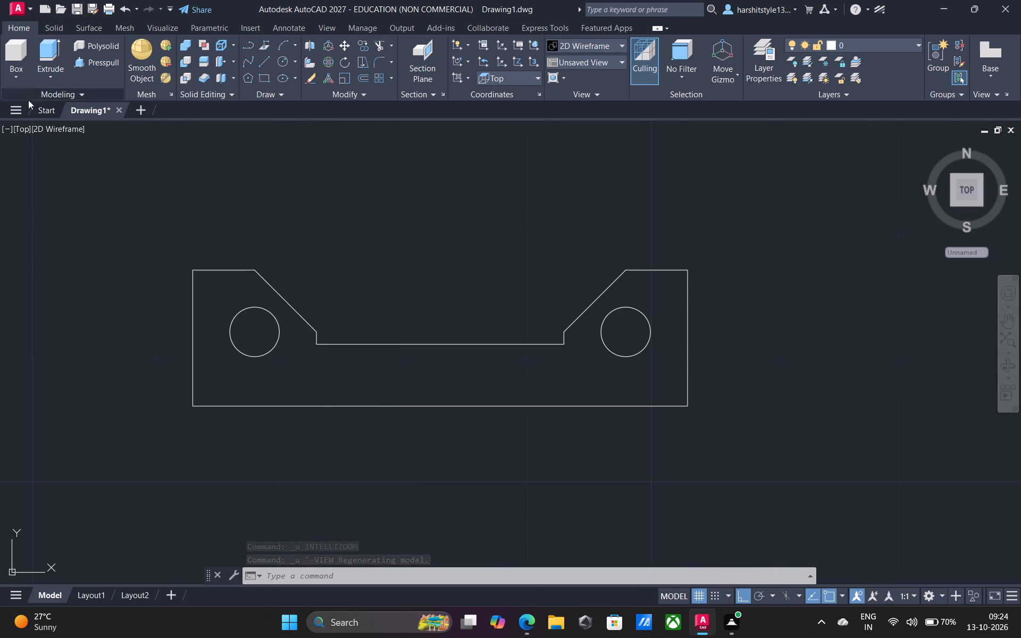
{"action": "left_click", "coordinate": [18, 129]}
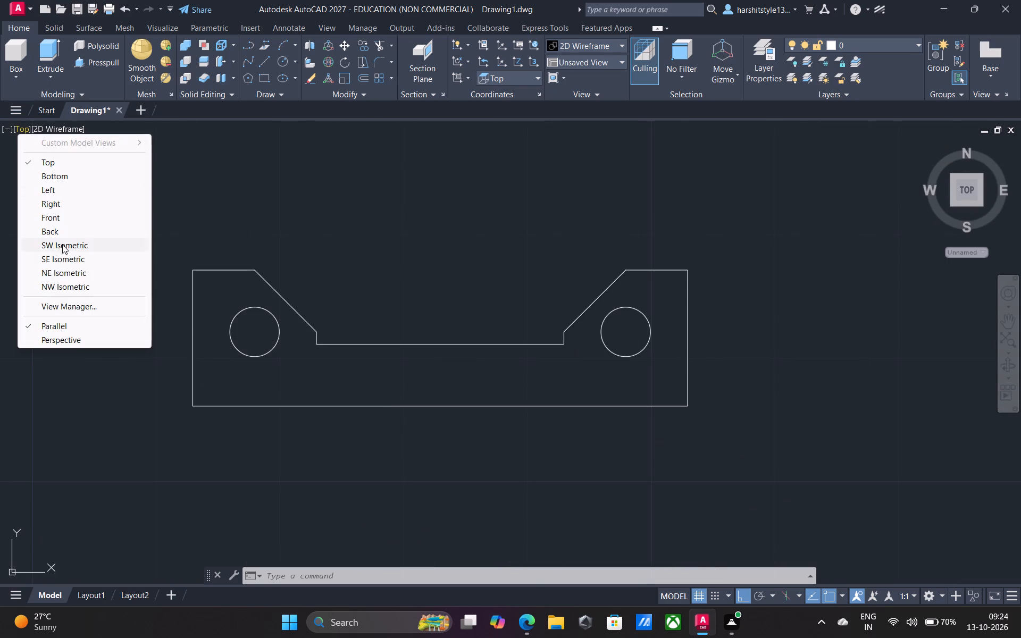
{"action": "left_click", "coordinate": [75, 208]}
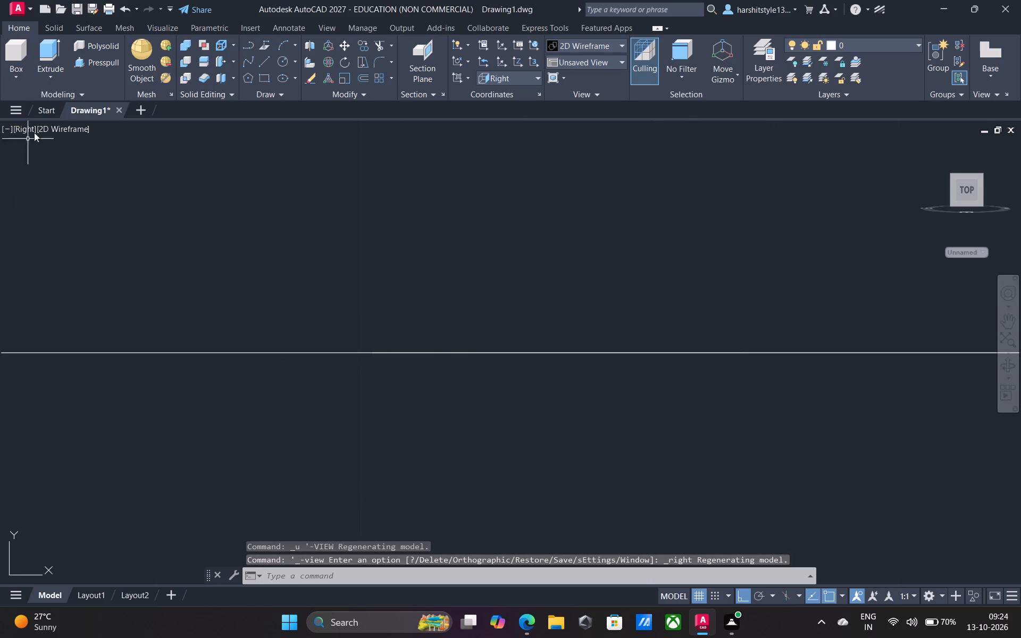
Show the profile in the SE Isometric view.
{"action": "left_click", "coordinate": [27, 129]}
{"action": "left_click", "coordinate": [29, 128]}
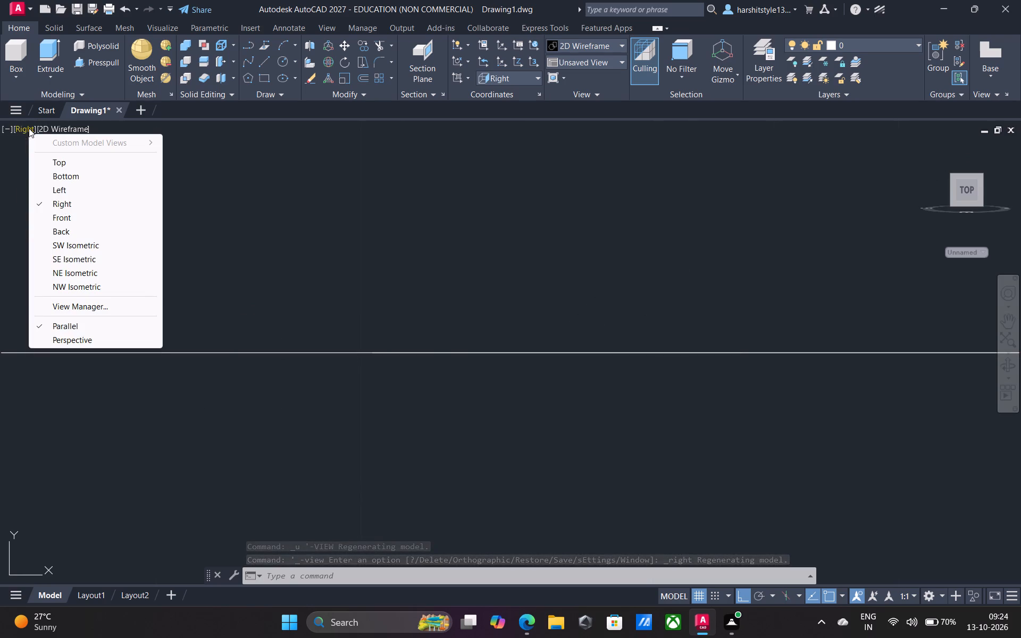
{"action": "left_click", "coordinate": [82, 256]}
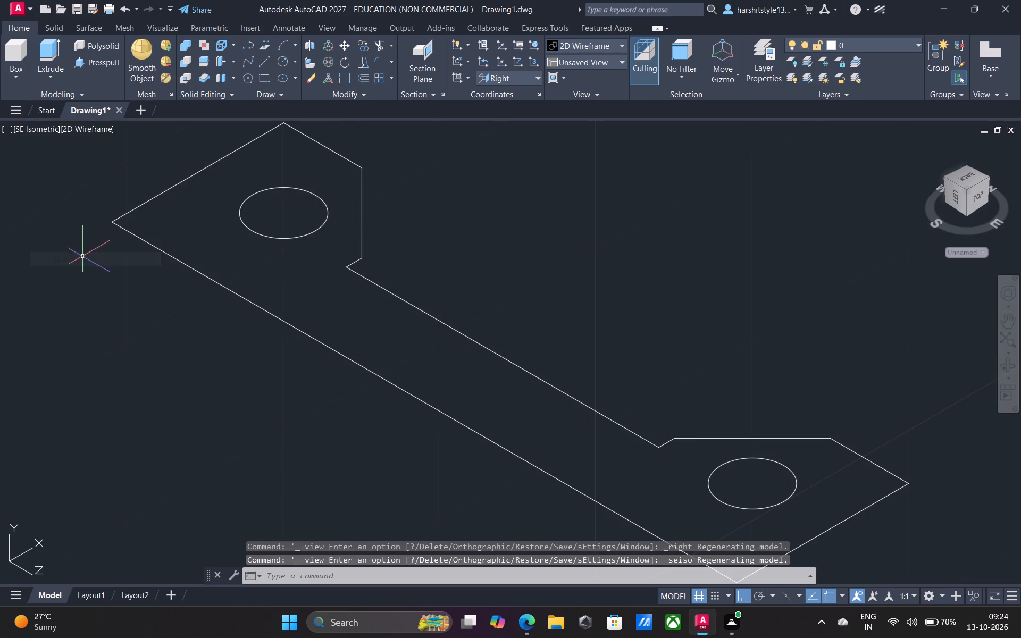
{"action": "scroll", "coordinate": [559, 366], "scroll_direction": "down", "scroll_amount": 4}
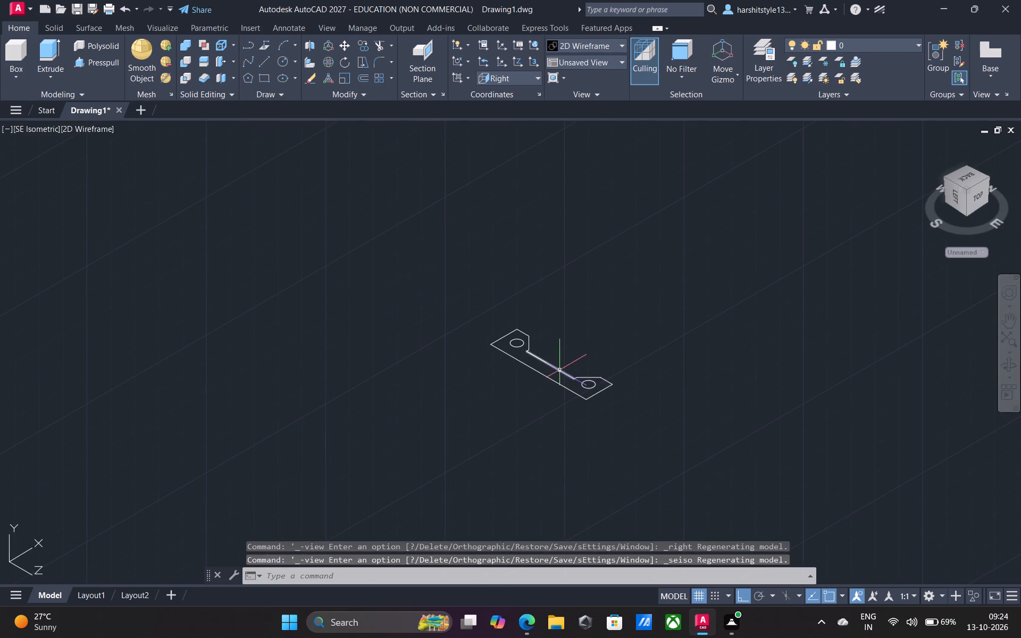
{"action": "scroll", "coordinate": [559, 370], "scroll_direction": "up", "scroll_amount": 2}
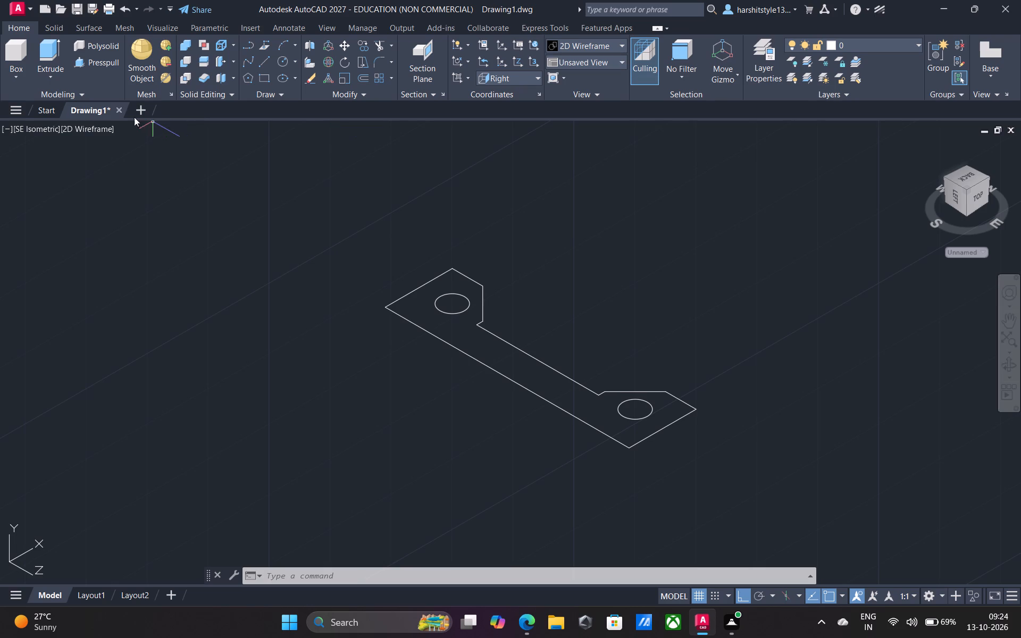
Set the view to SW Isometric with the profile ready for 3D modelling.
{"action": "left_click", "coordinate": [51, 125]}
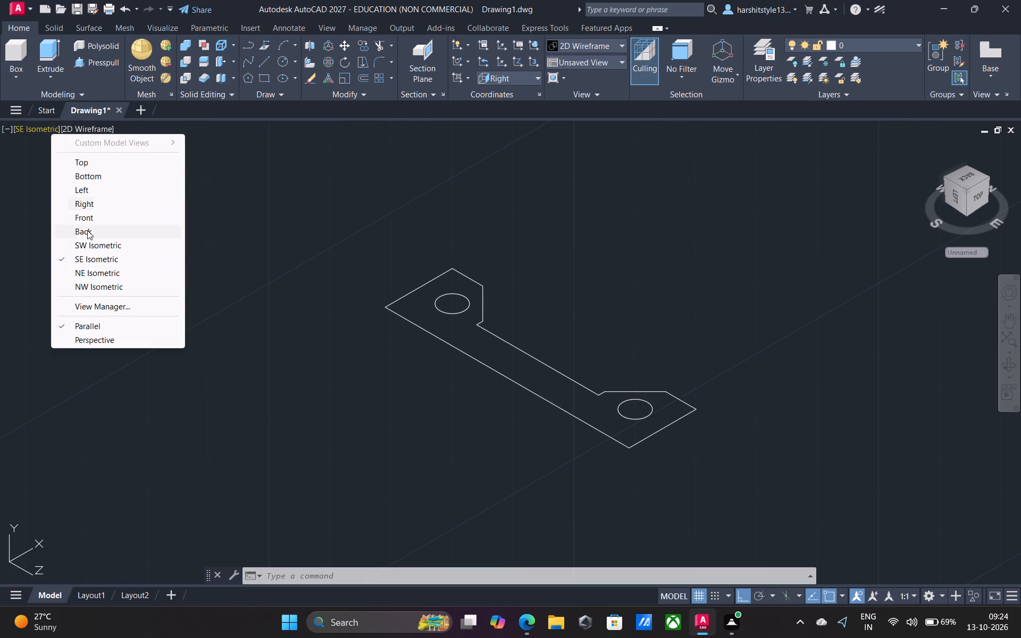
{"action": "left_click", "coordinate": [91, 242]}
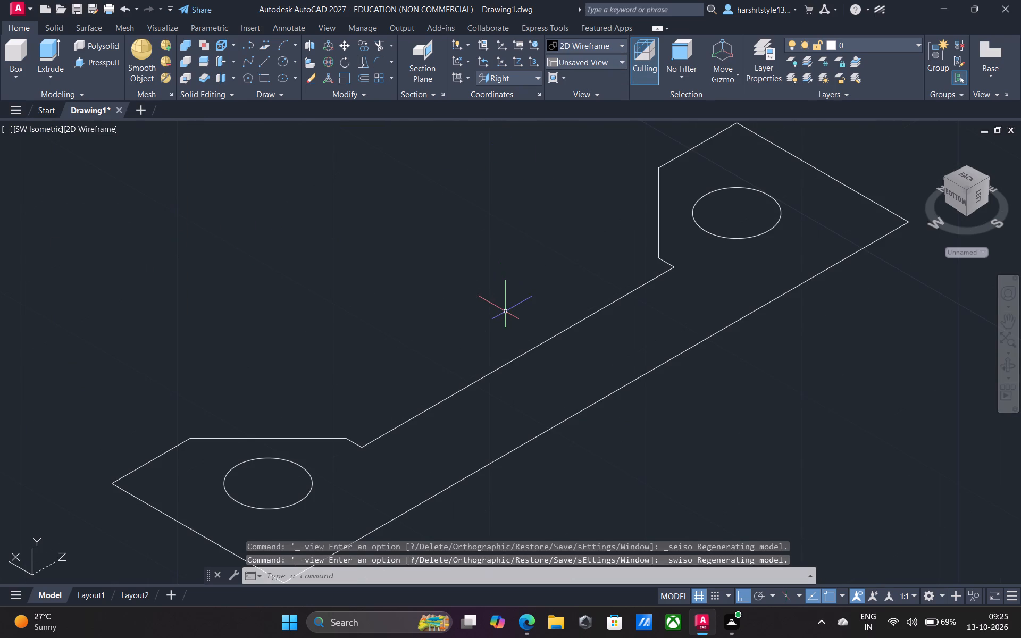
{"action": "scroll", "coordinate": [505, 312], "scroll_direction": "down", "scroll_amount": 1}
{"action": "middle_click_drag", "start_coordinate": [505, 312], "coordinate": [449, 275]}
{"action": "scroll", "coordinate": [449, 275], "scroll_direction": "up", "scroll_amount": 1}
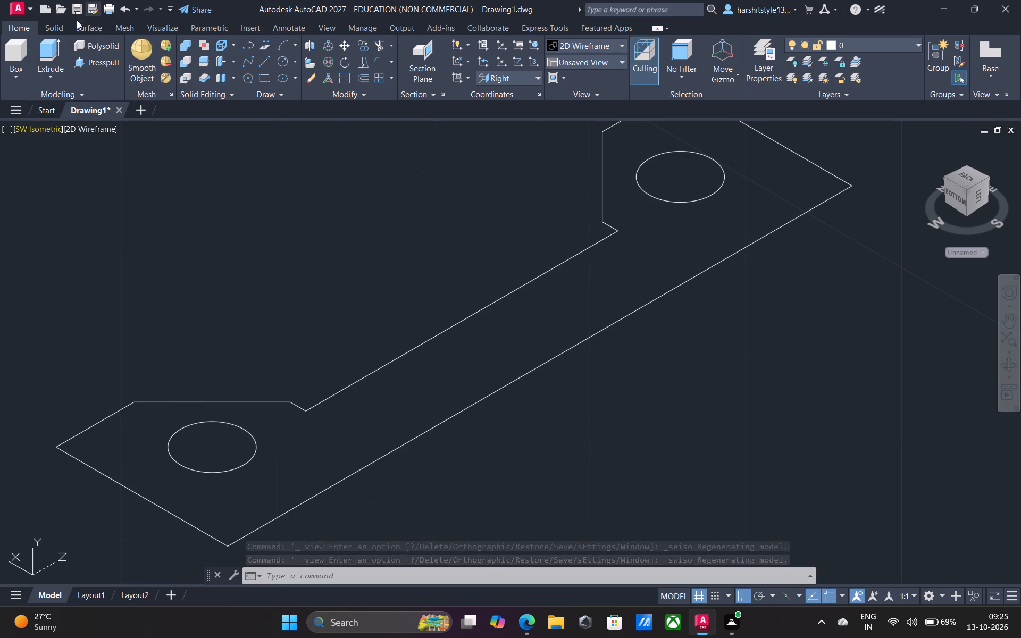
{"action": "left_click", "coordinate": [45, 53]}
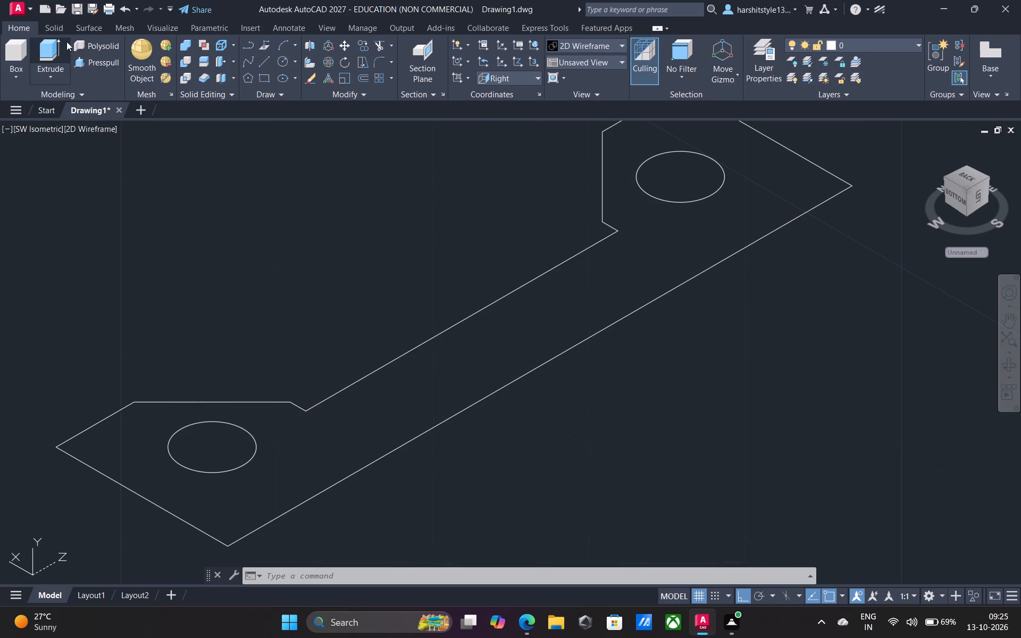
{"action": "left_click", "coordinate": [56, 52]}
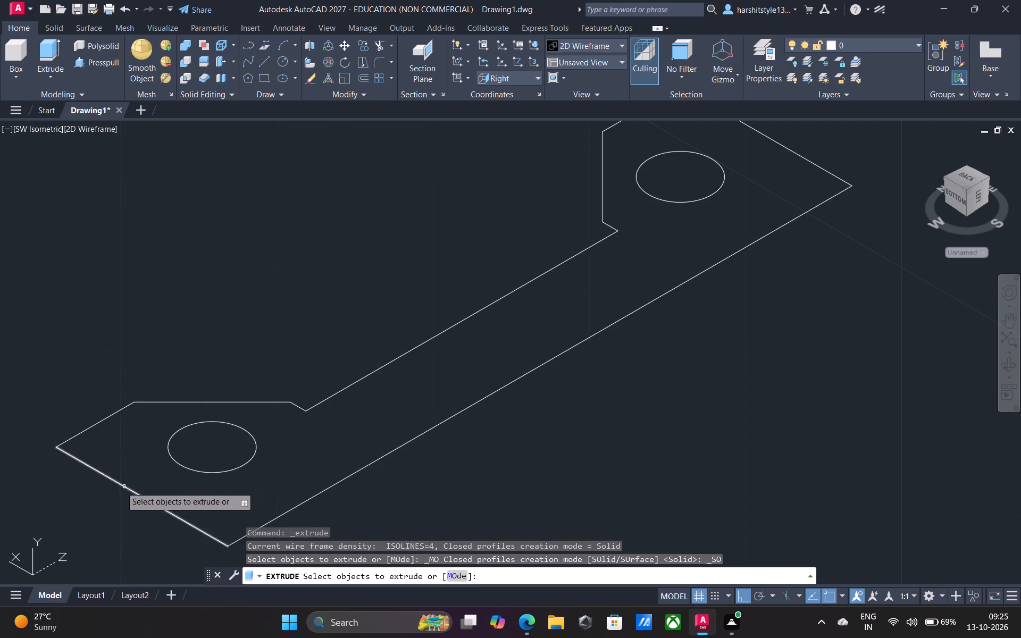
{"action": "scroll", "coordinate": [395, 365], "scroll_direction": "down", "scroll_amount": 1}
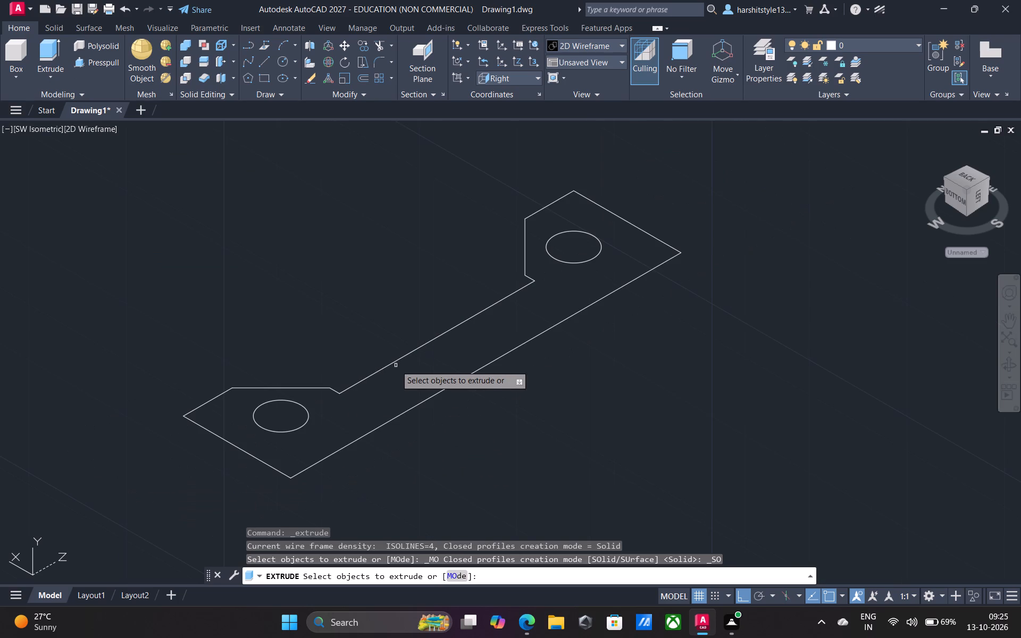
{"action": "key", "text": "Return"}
Join all the straight edges of the profile outline into a single closed polyline.
{"action": "left_click", "coordinate": [40, 257]}
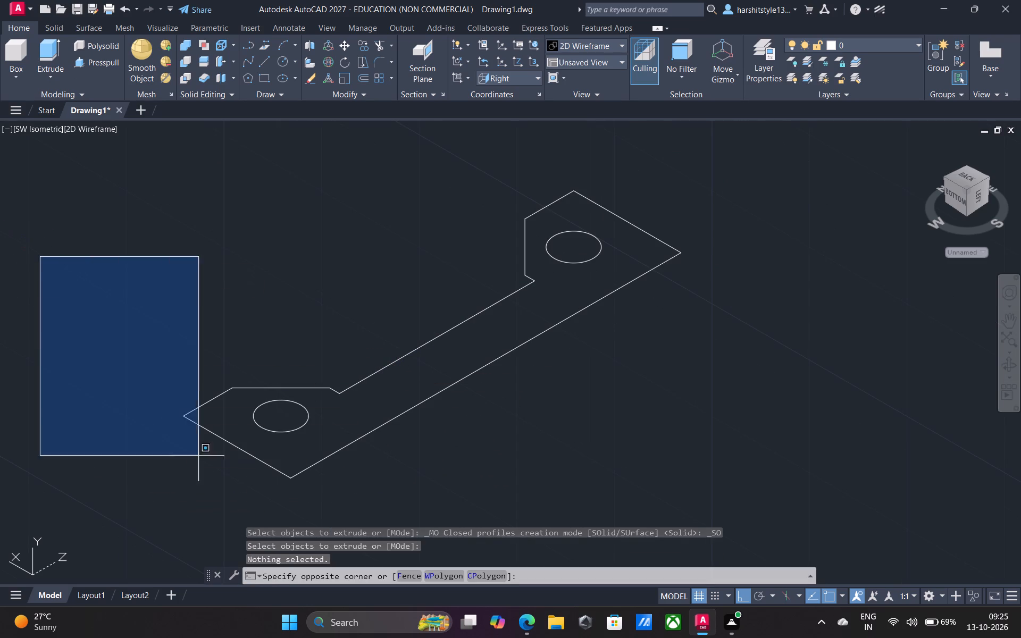
{"action": "left_click", "coordinate": [782, 477]}
{"action": "left_click", "coordinate": [421, 156]}
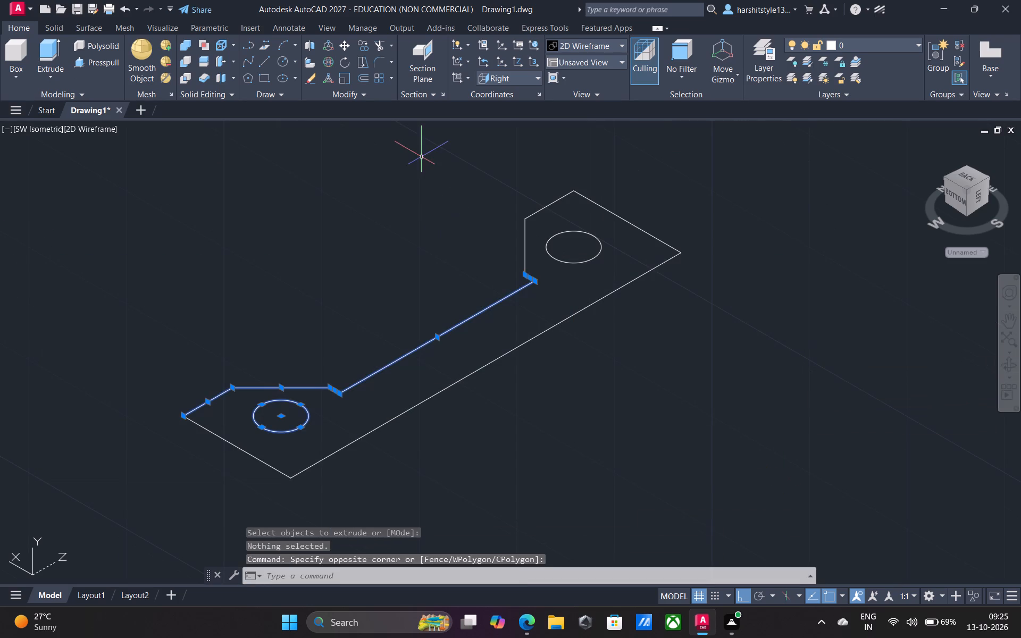
{"action": "left_click", "coordinate": [708, 396]}
{"action": "left_click_drag", "start_coordinate": [0, 380], "coordinate": [9, 381]}
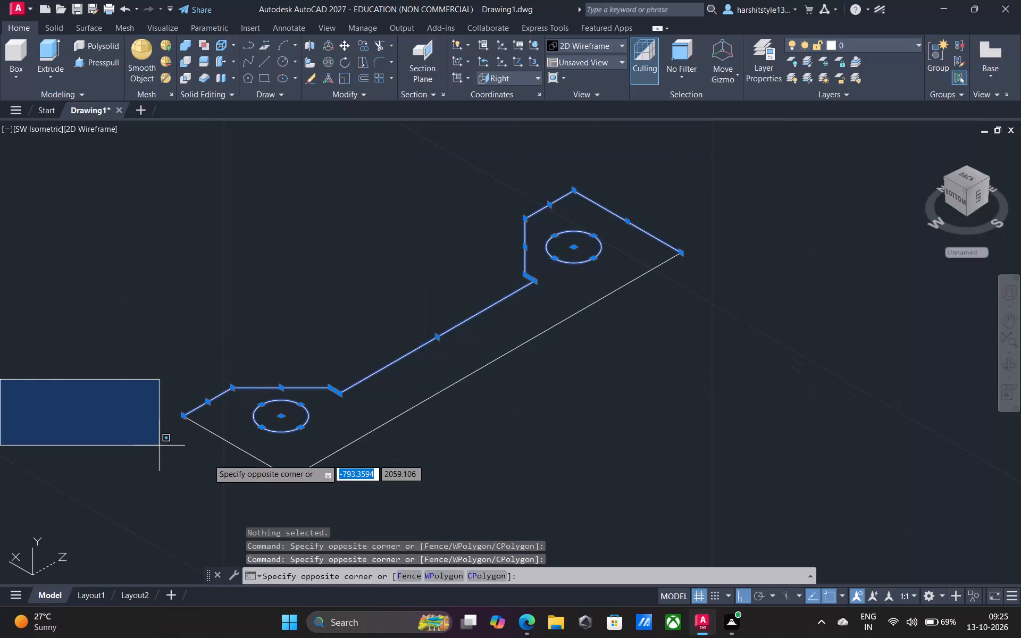
{"action": "left_click", "coordinate": [689, 496]}
{"action": "left_click", "coordinate": [3, 374]}
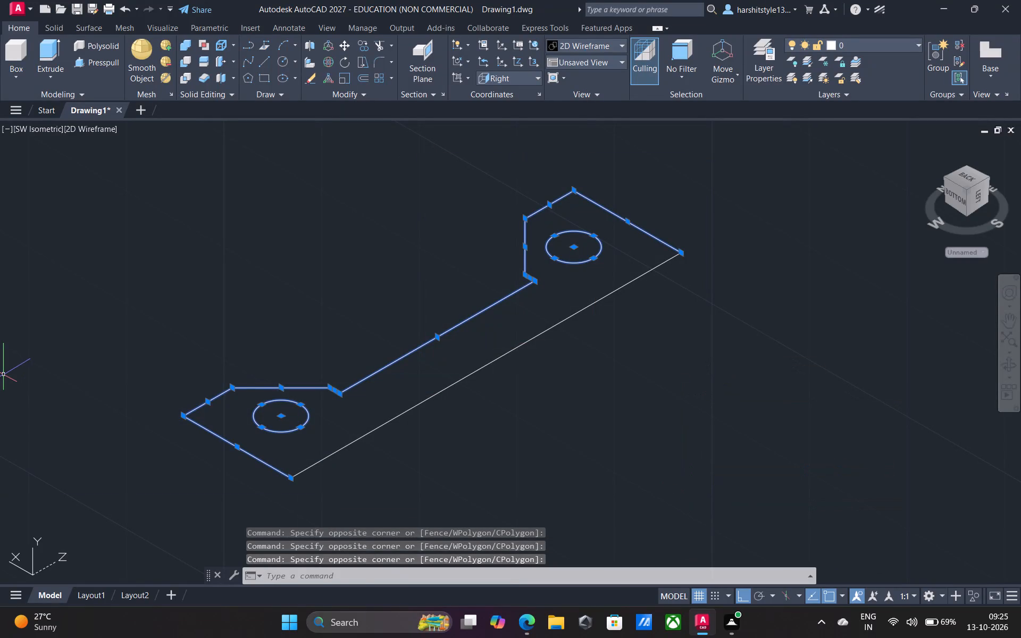
{"action": "left_click", "coordinate": [761, 184]}
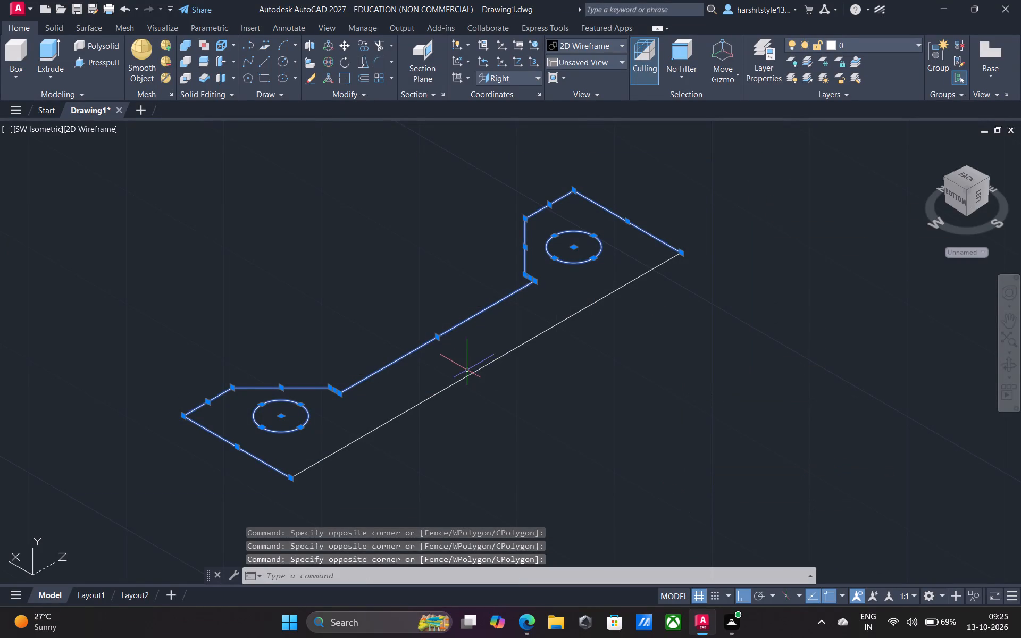
{"action": "left_click", "coordinate": [470, 377]}
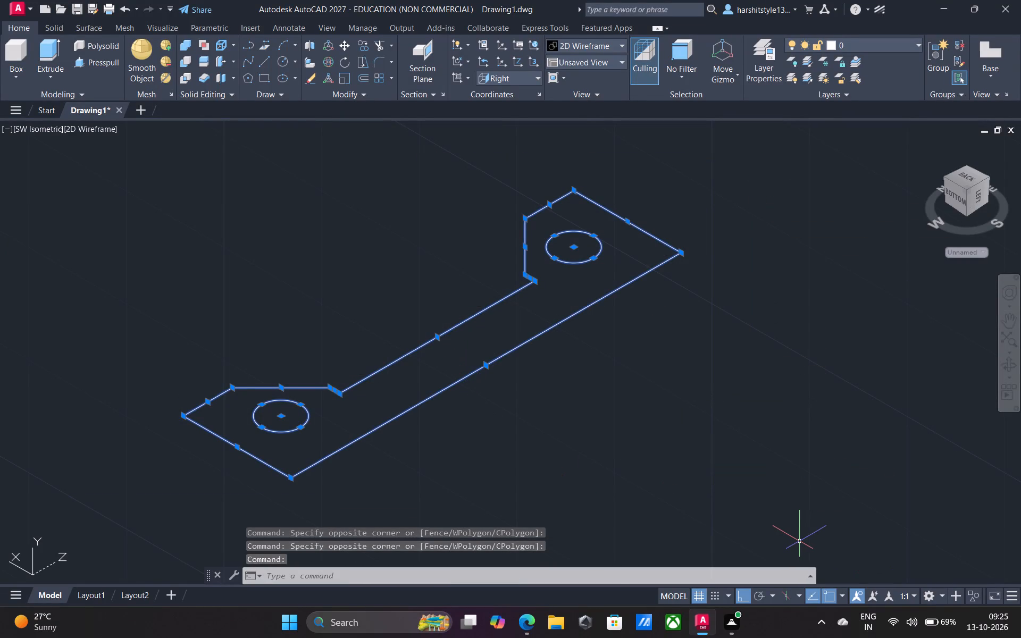
{"action": "type", "text": "jo"}
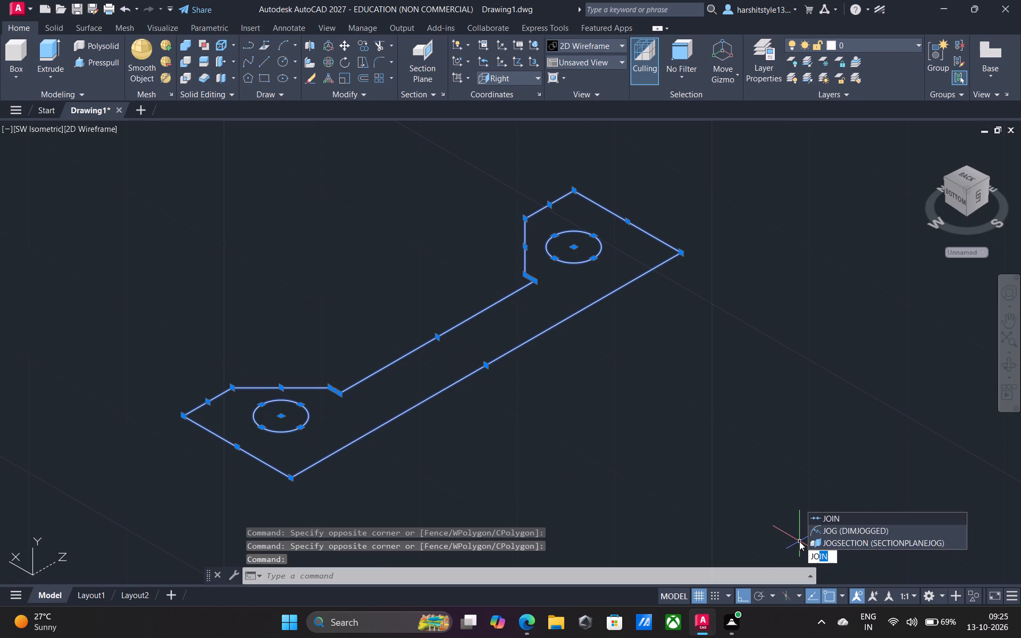
{"action": "left_click", "coordinate": [839, 519]}
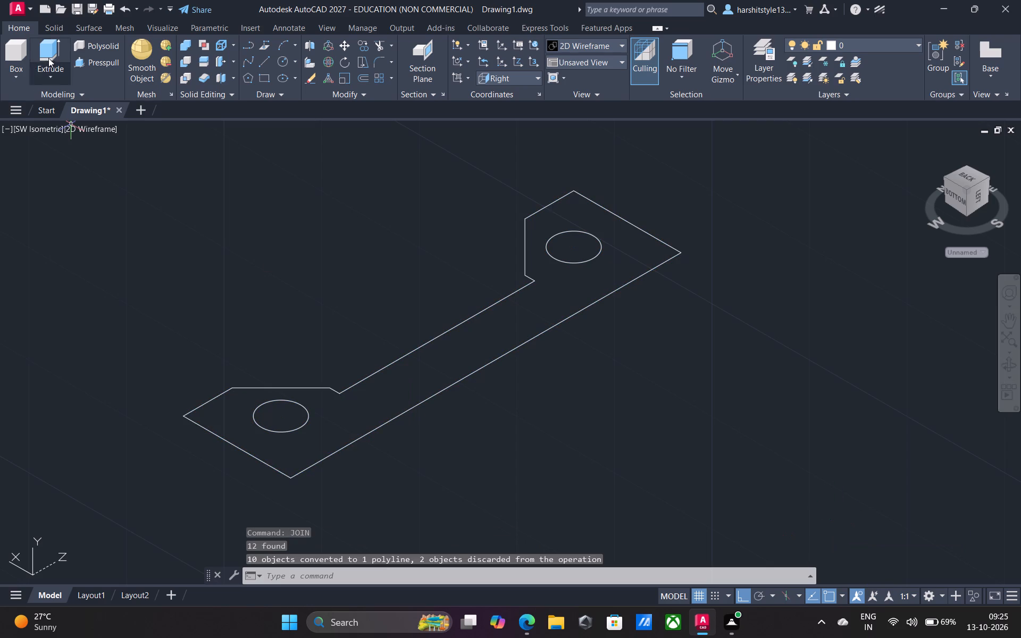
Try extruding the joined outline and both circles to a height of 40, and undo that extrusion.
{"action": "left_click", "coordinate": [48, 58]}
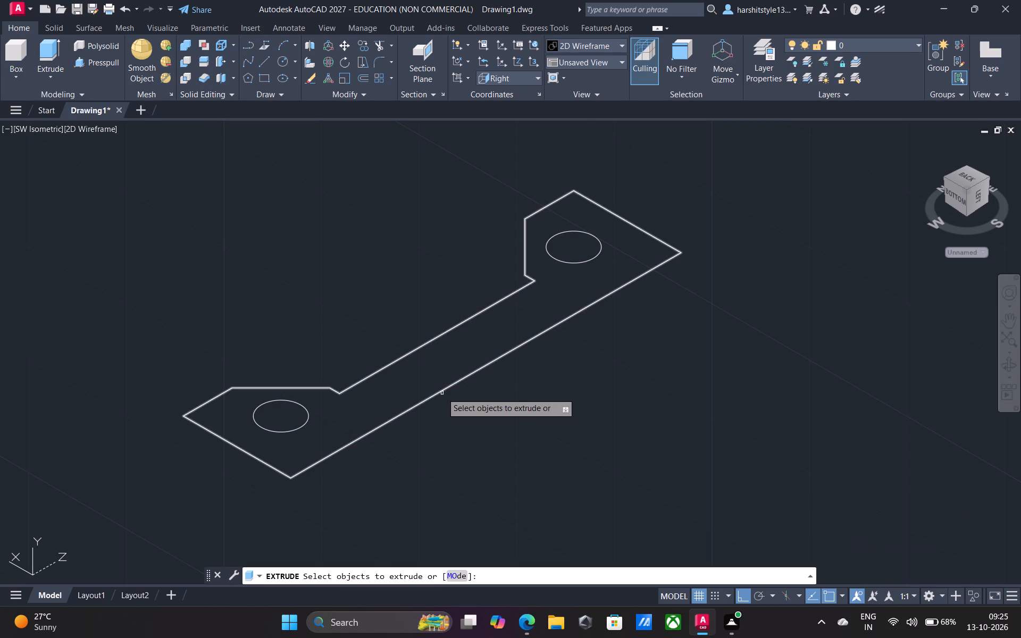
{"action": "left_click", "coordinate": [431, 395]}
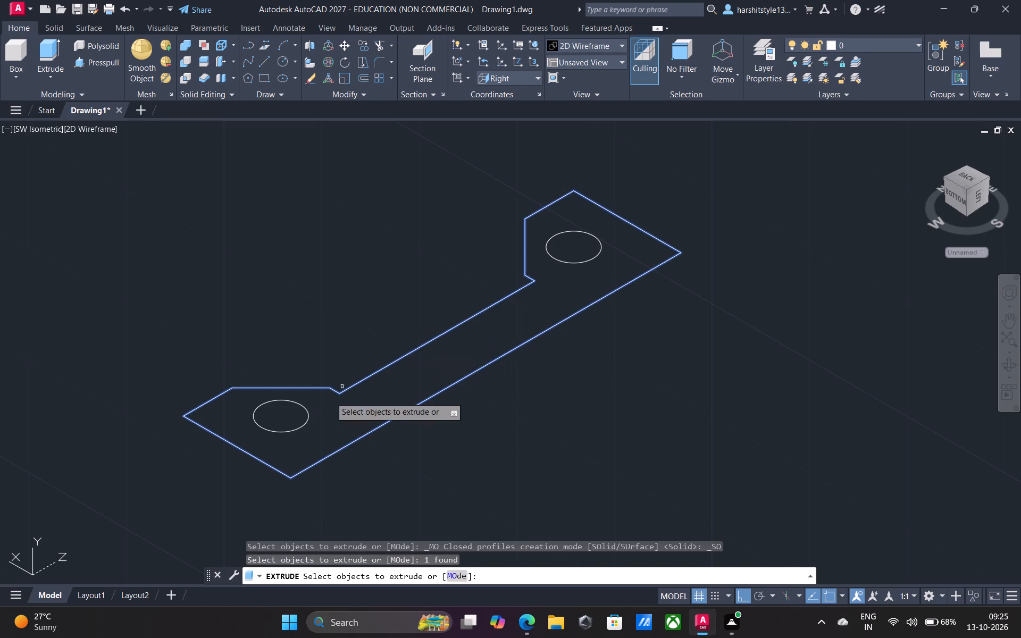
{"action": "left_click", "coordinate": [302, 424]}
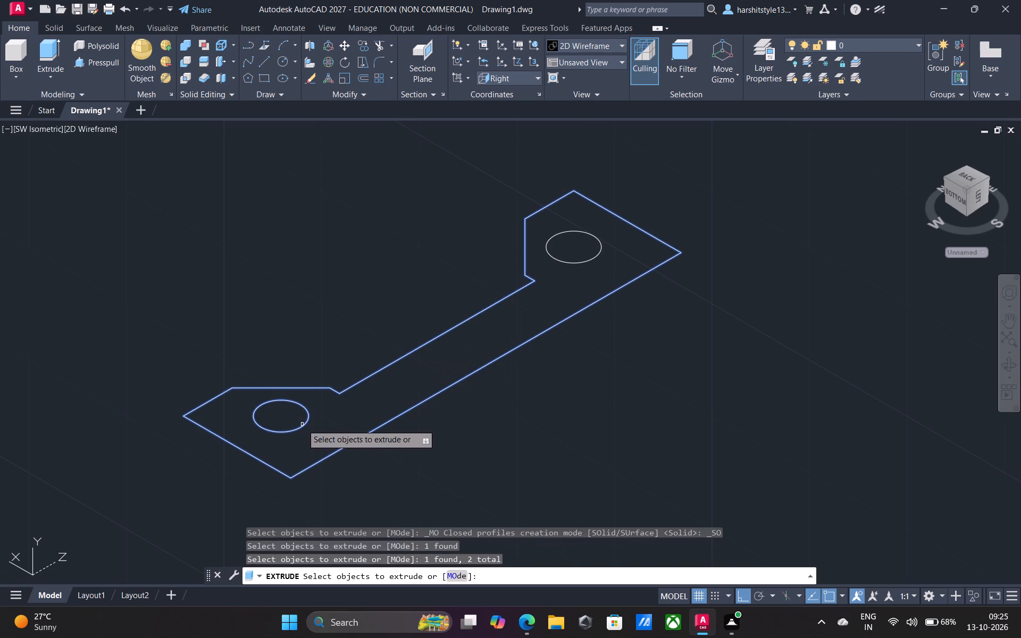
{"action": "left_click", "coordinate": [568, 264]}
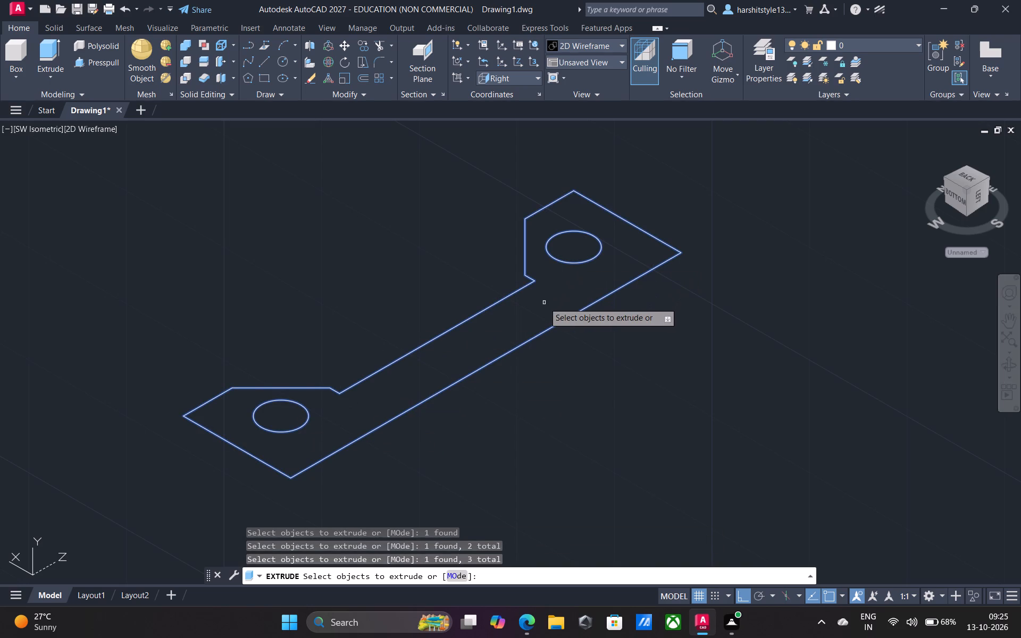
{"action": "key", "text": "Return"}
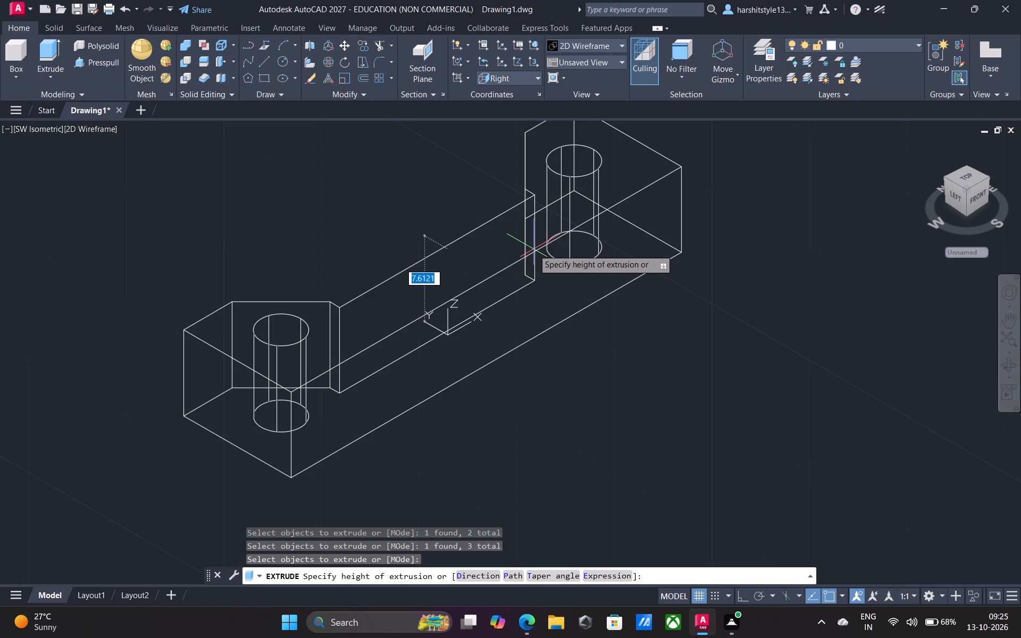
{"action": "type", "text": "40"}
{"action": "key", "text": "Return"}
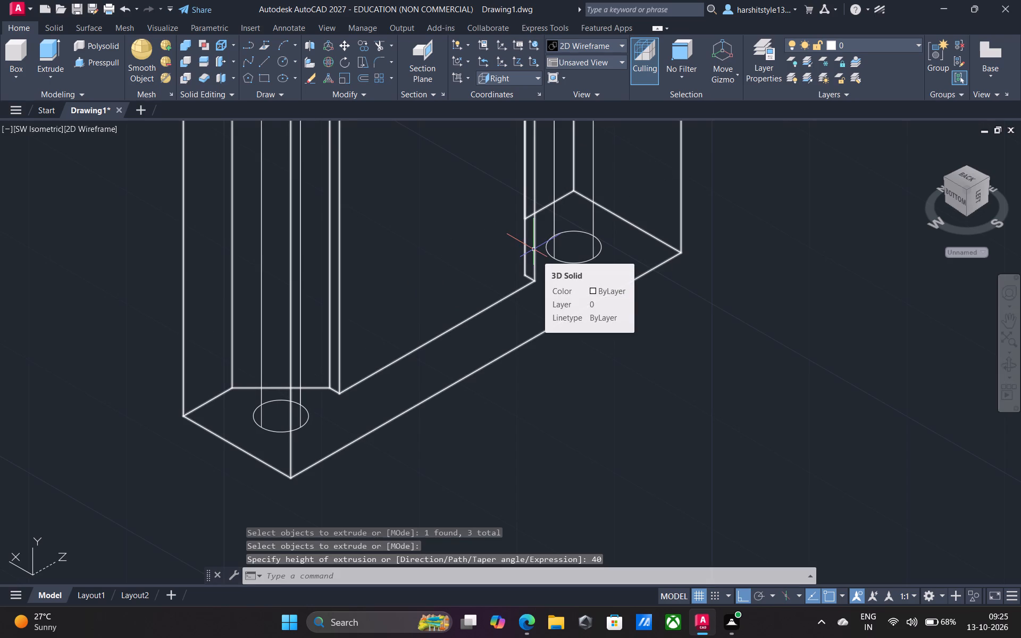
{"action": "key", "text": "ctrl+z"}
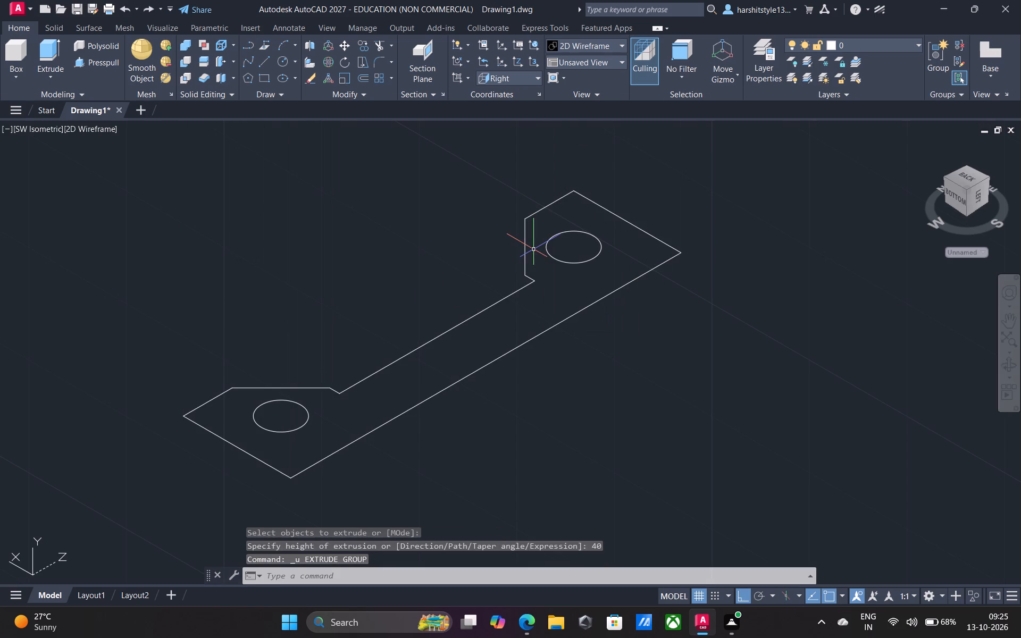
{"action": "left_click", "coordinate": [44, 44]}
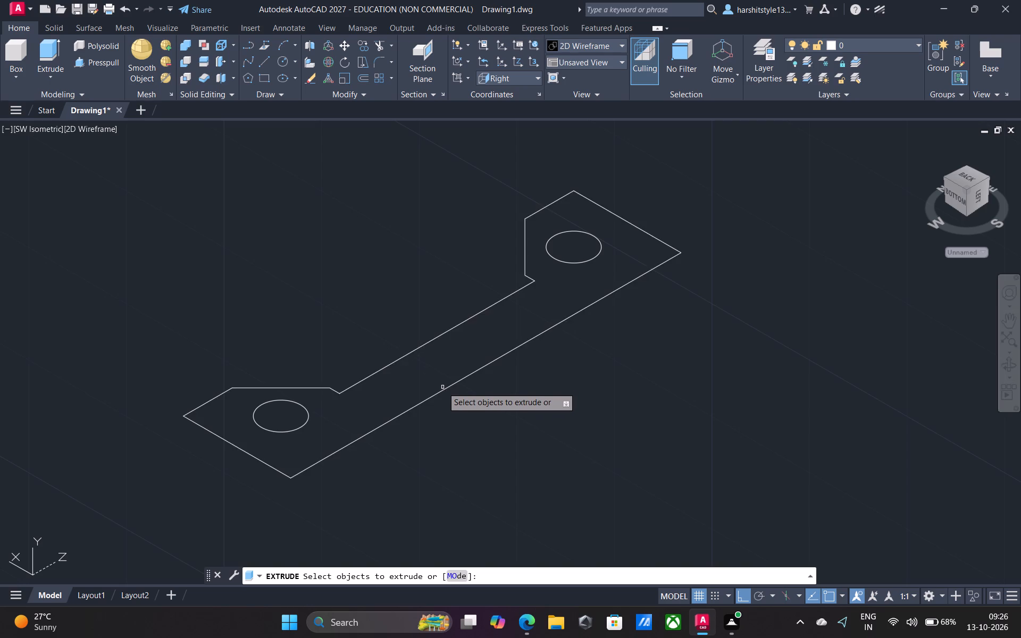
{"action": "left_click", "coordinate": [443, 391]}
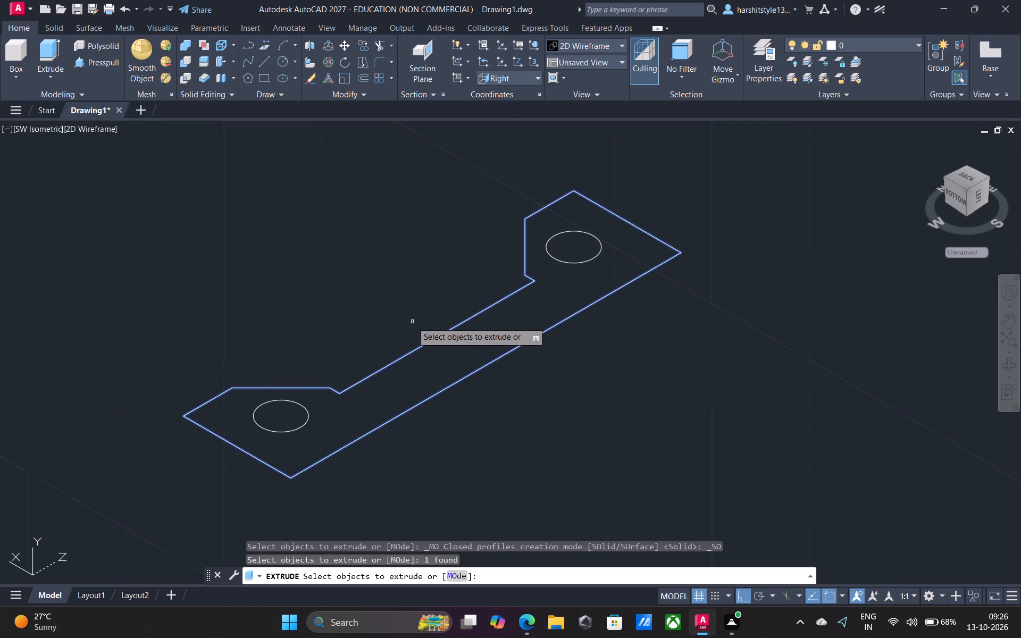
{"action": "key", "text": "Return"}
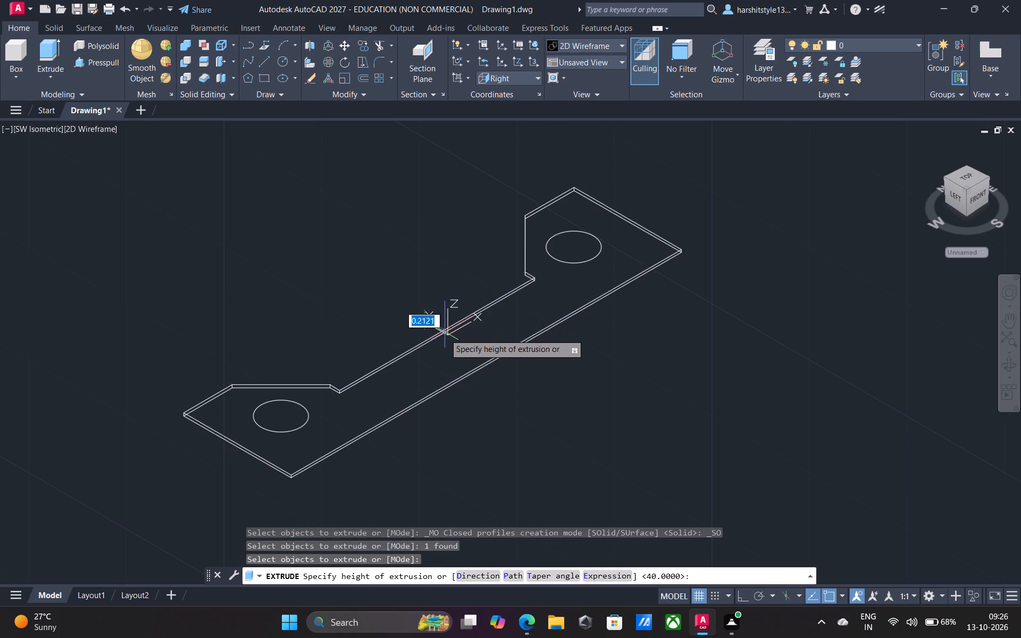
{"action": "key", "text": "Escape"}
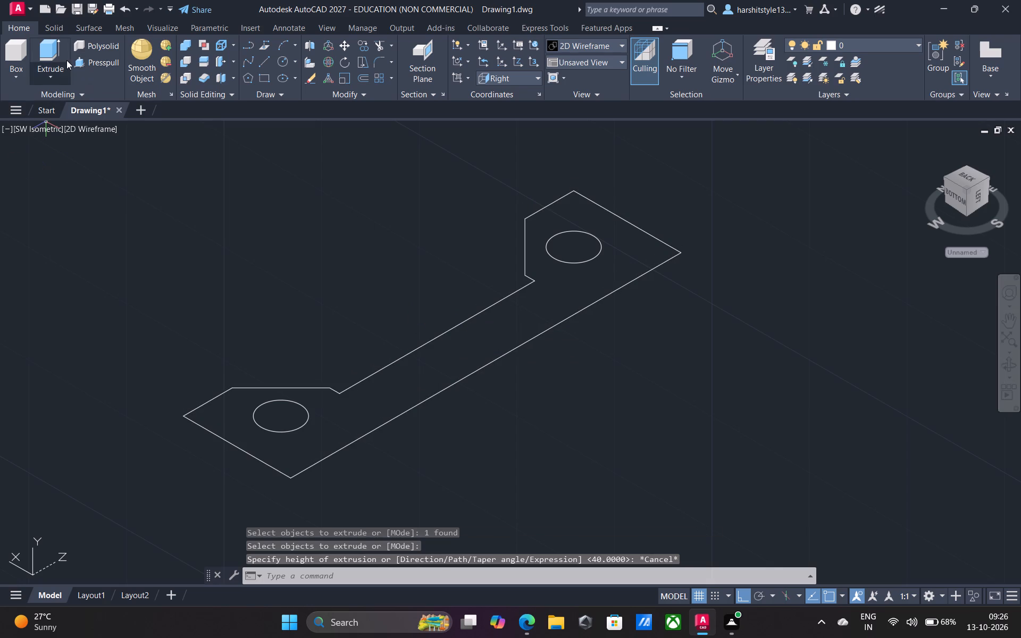
Extrude the joined outline and both circles together to a height of 4.
{"action": "left_click", "coordinate": [49, 53]}
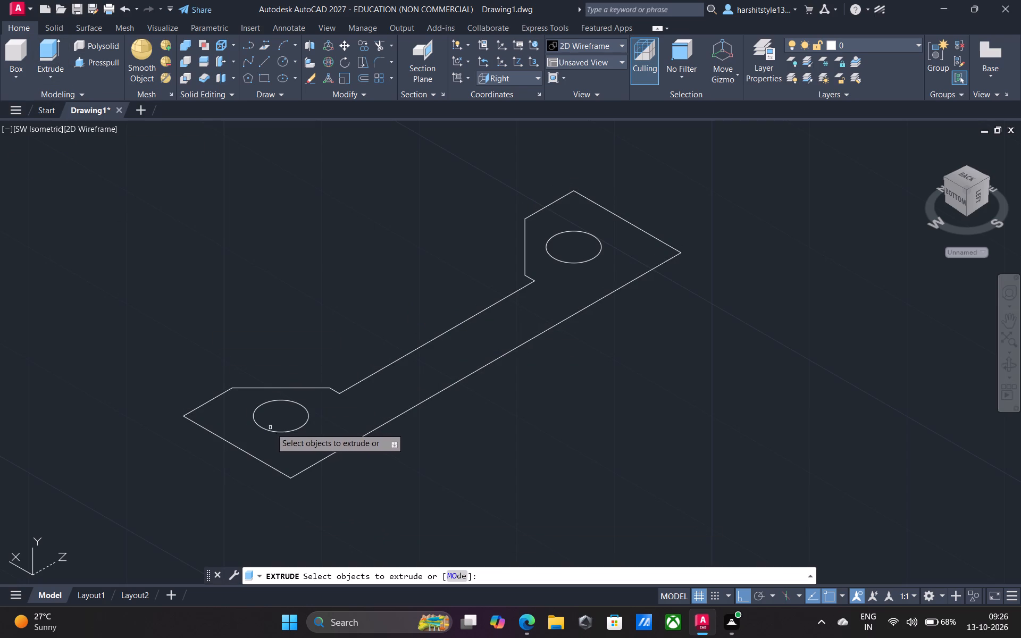
{"action": "left_click", "coordinate": [272, 431]}
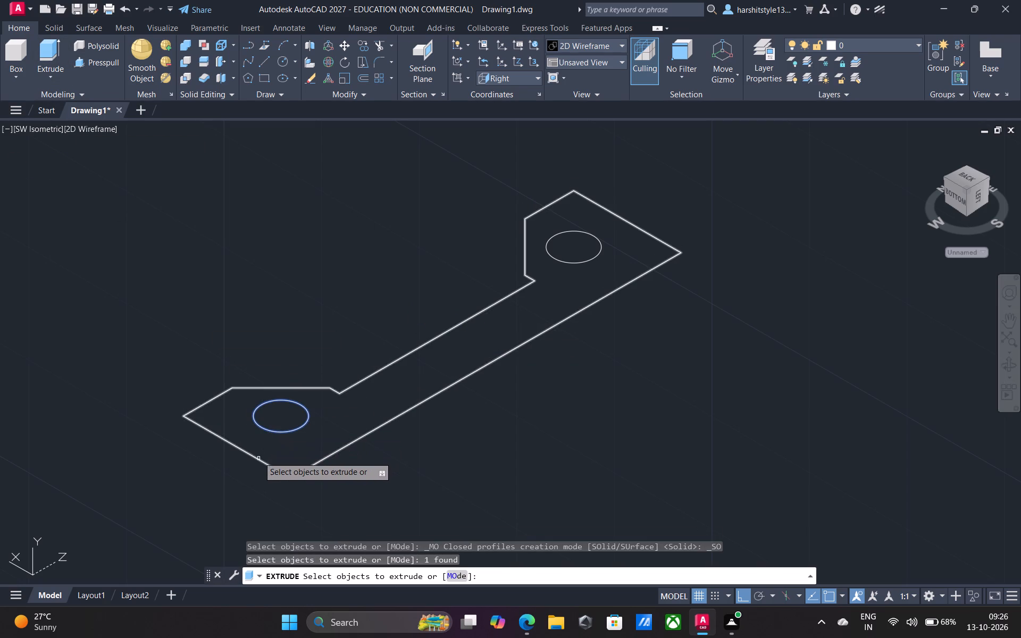
{"action": "left_click", "coordinate": [262, 461]}
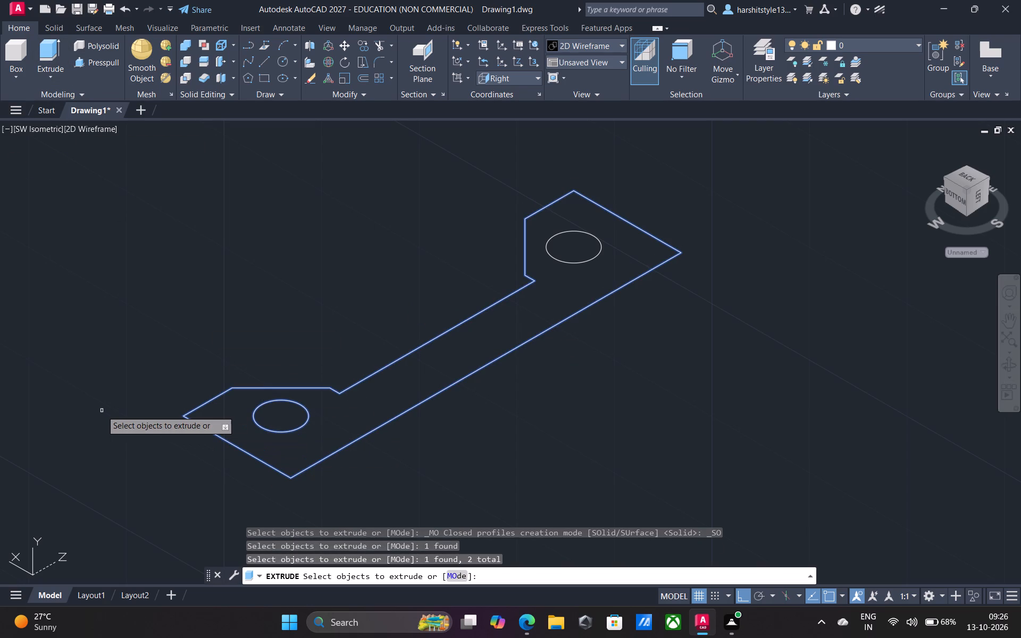
{"action": "left_click", "coordinate": [580, 263]}
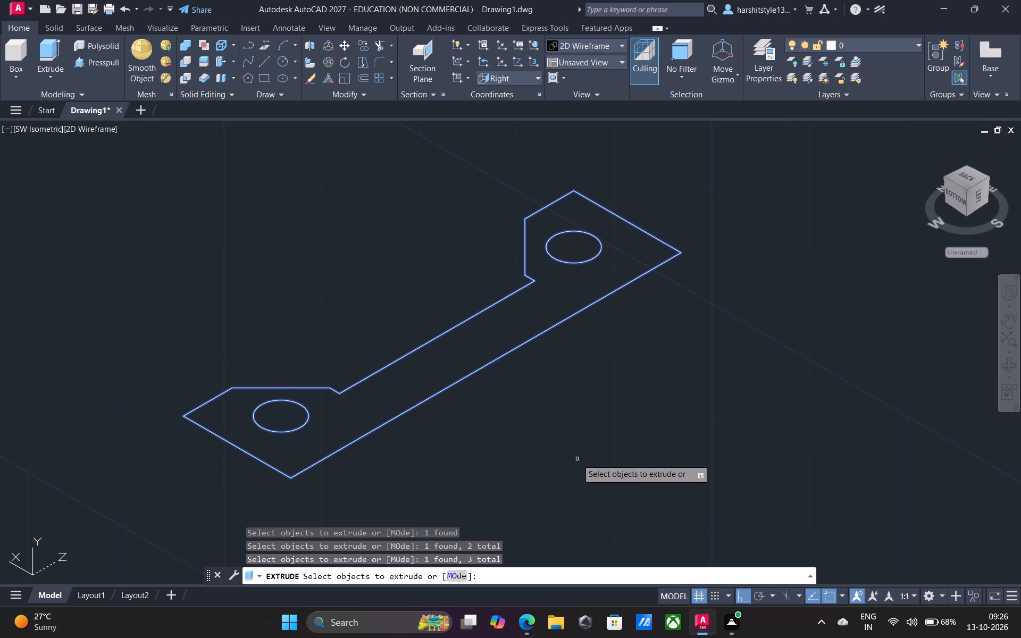
{"action": "key", "text": "Return"}
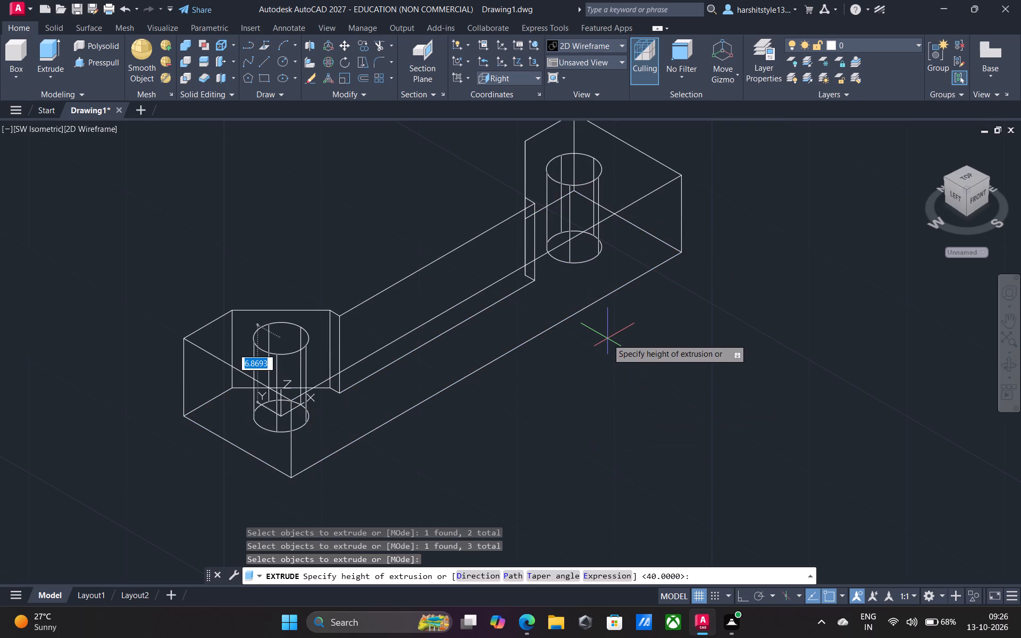
{"action": "key", "text": "4"}
{"action": "key", "text": "Return"}
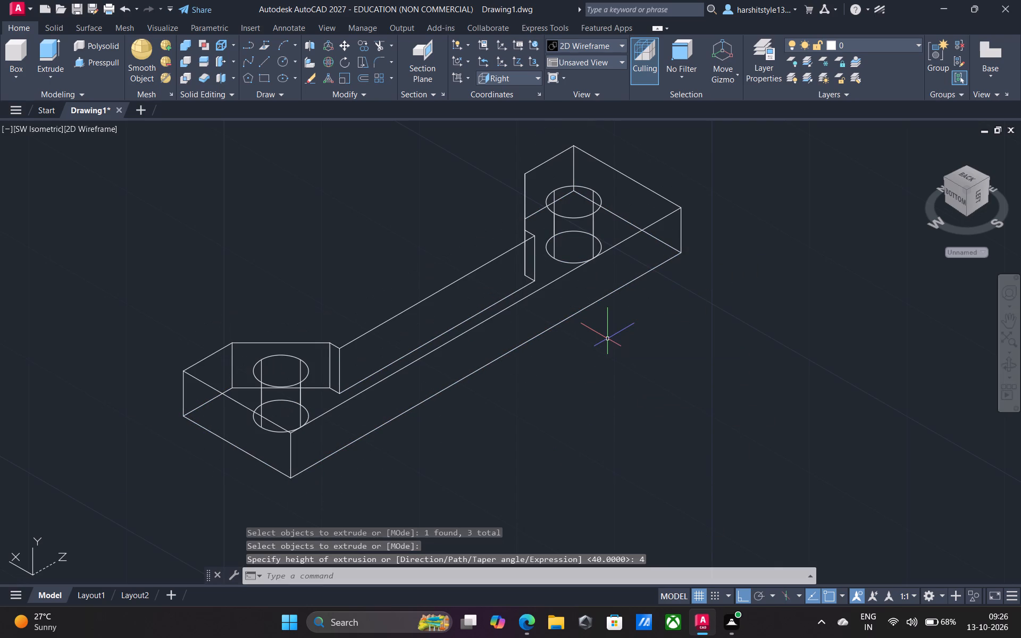
Change the visual style of the view to Realistic.
{"action": "left_click", "coordinate": [81, 126]}
{"action": "left_click", "coordinate": [136, 202]}
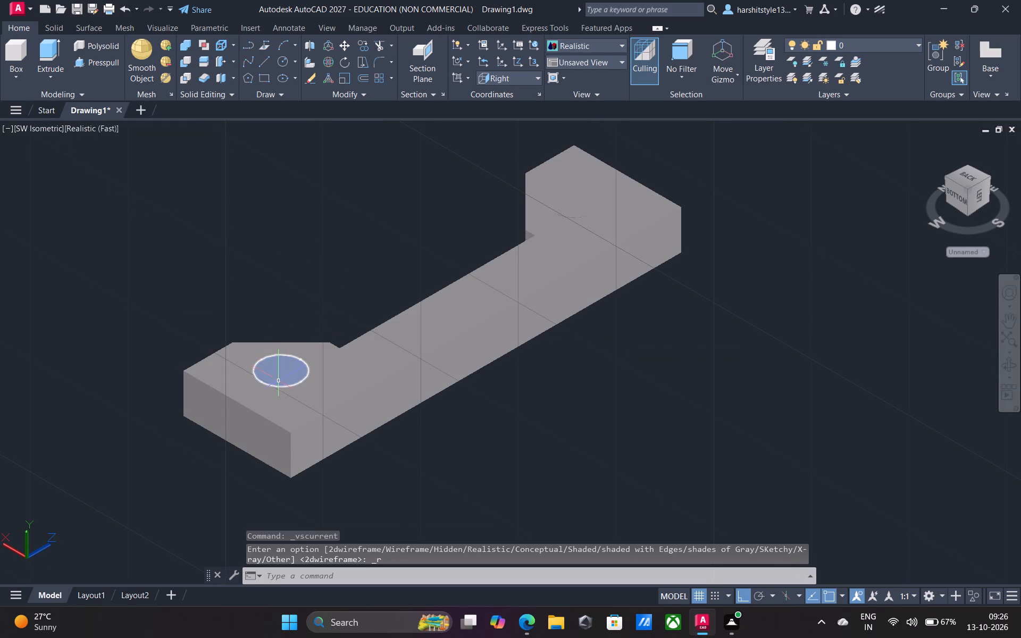
Subtract the two extruded cylinders from the main body to cut a through hole in each raised end.
{"action": "left_click", "coordinate": [187, 60]}
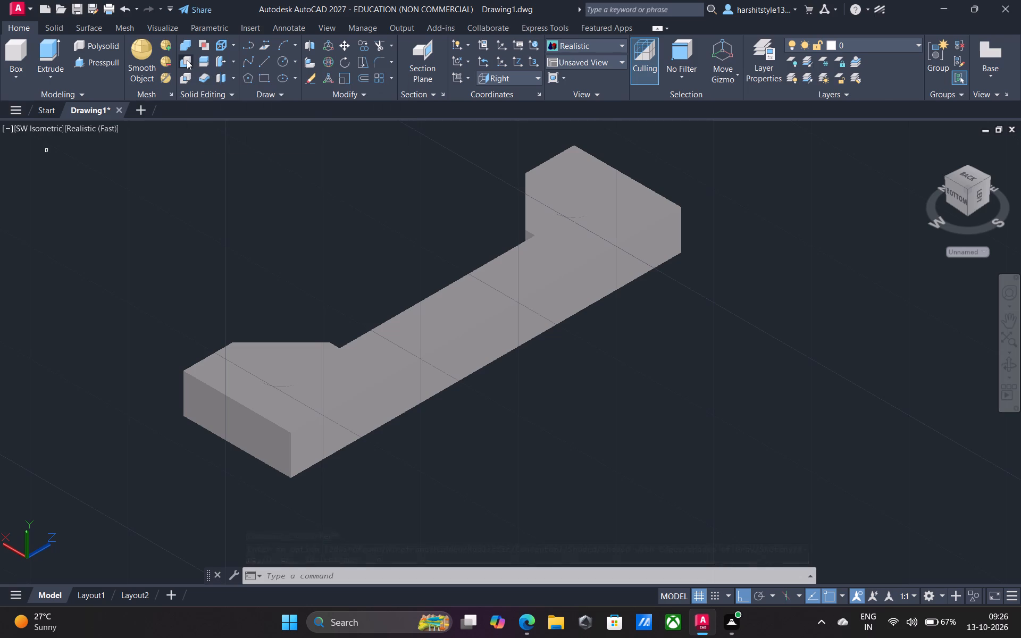
{"action": "left_click", "coordinate": [407, 339]}
{"action": "key", "text": "Return"}
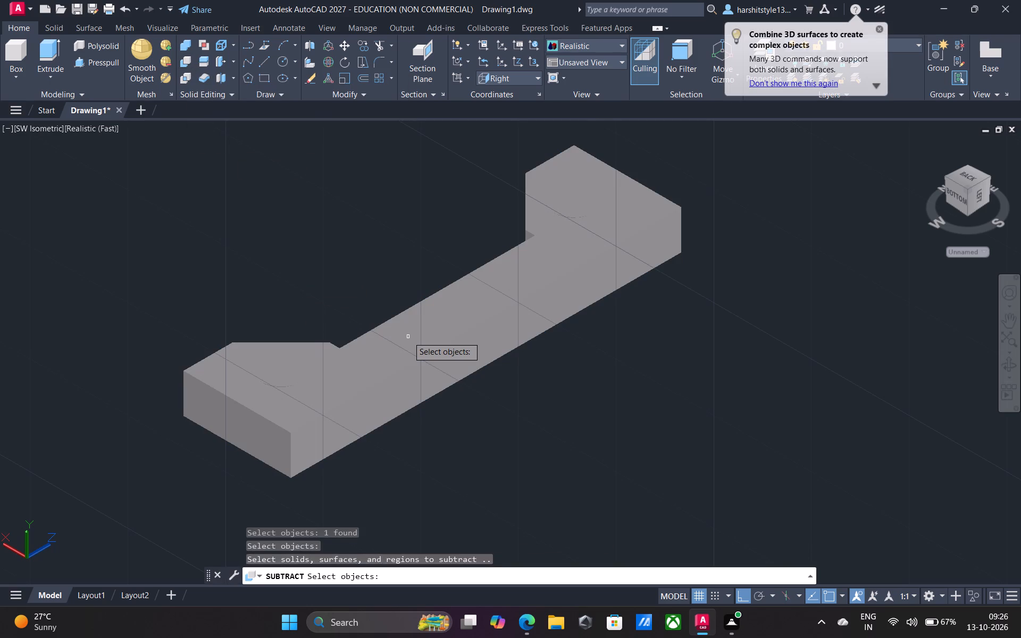
{"action": "left_click", "coordinate": [290, 380]}
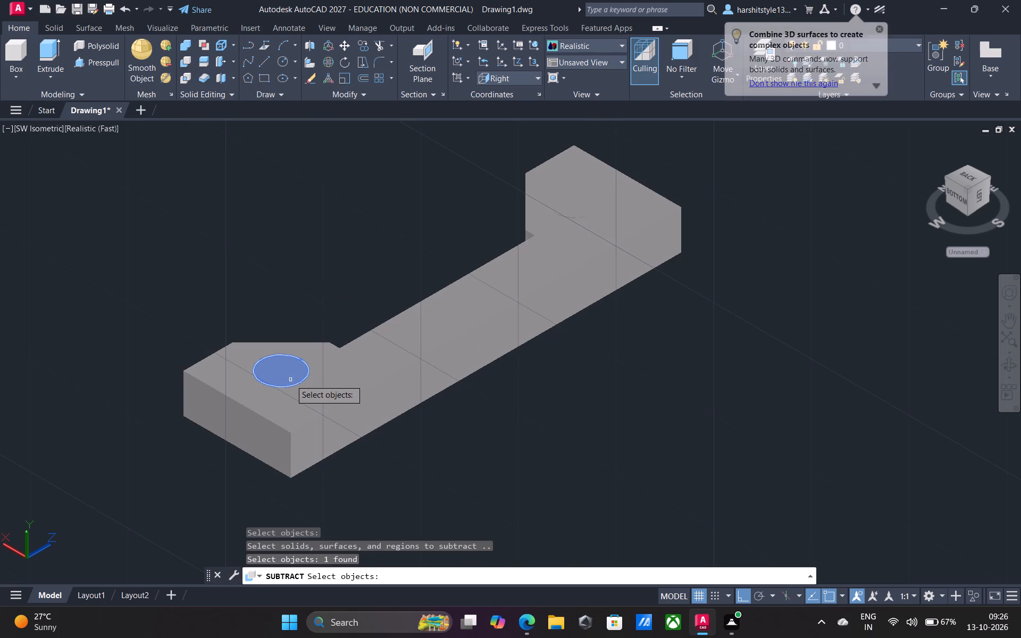
{"action": "left_click", "coordinate": [588, 208]}
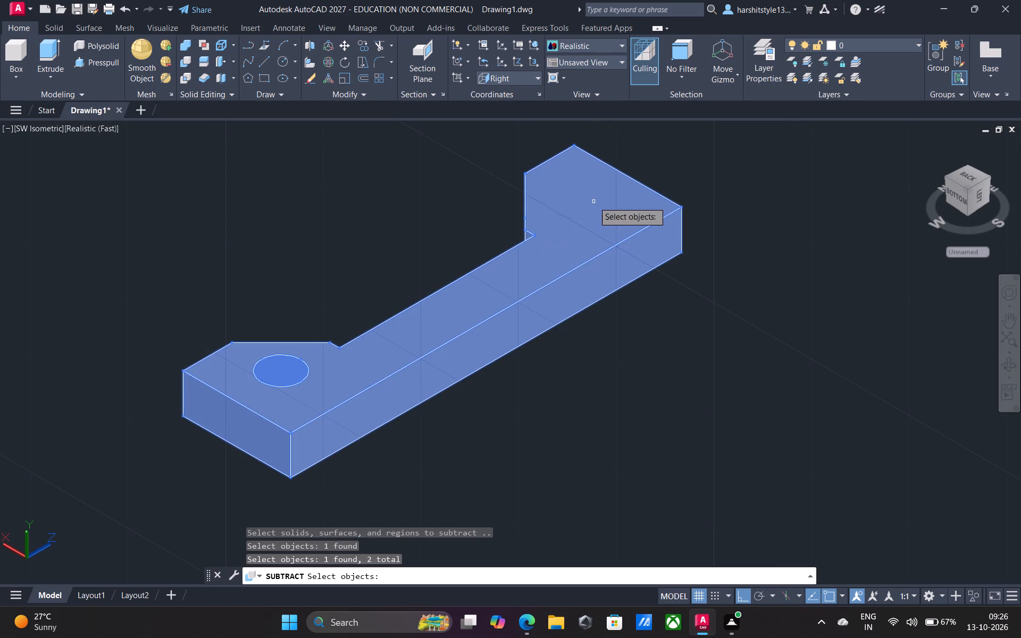
{"action": "left_click", "coordinate": [584, 209]}
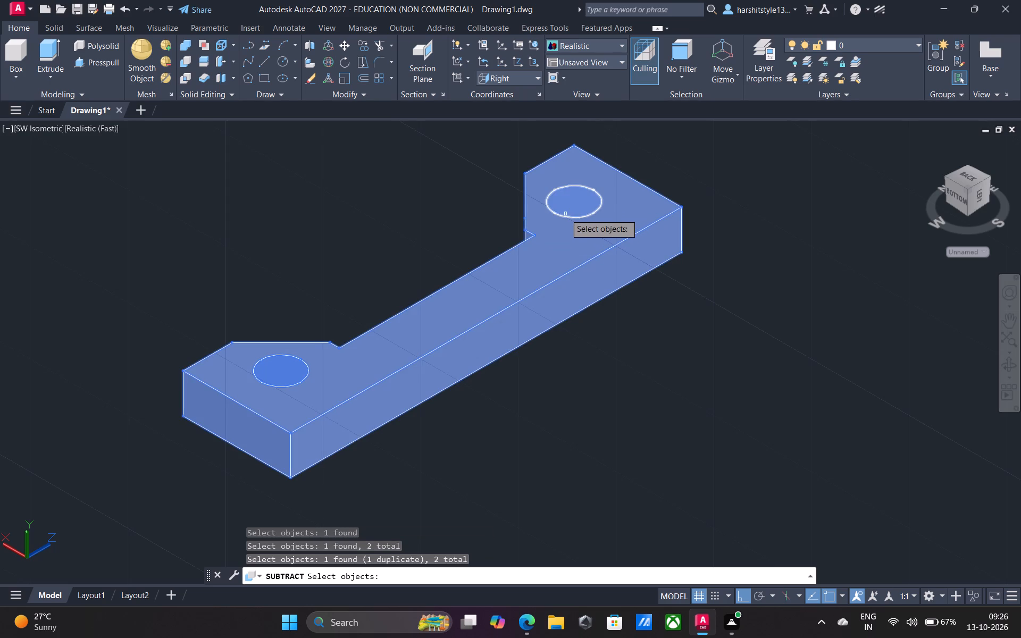
{"action": "left_click", "coordinate": [565, 214]}
{"action": "key", "text": "Return"}
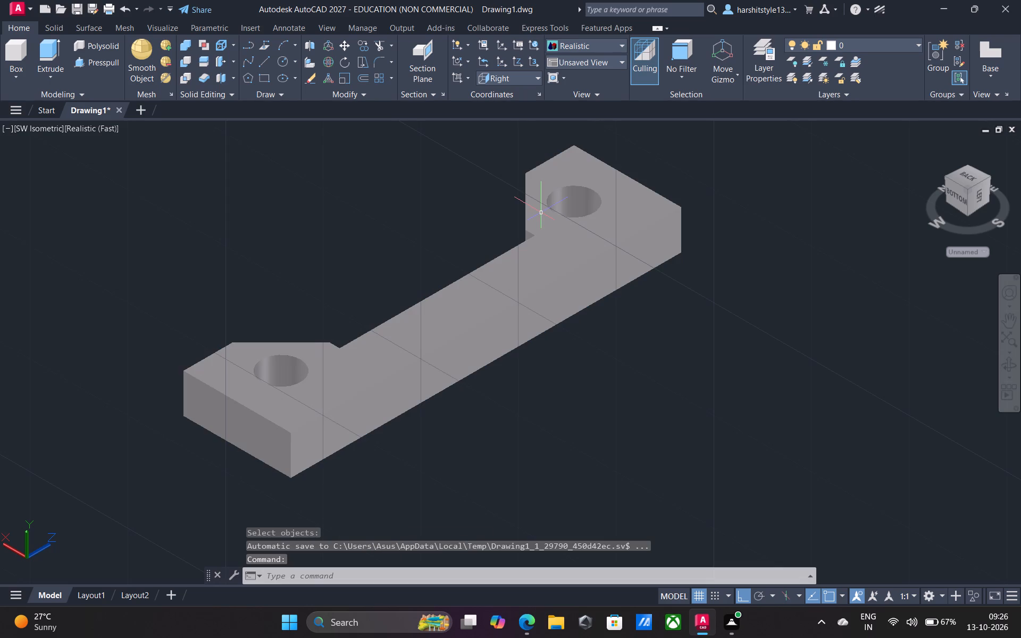
Examine the solid and its two through holes up close and from several angles, and undo the orbit changes.
{"action": "scroll", "coordinate": [369, 325], "scroll_direction": "up", "scroll_amount": 1}
{"action": "scroll", "coordinate": [229, 377], "scroll_direction": "down", "scroll_amount": 2}
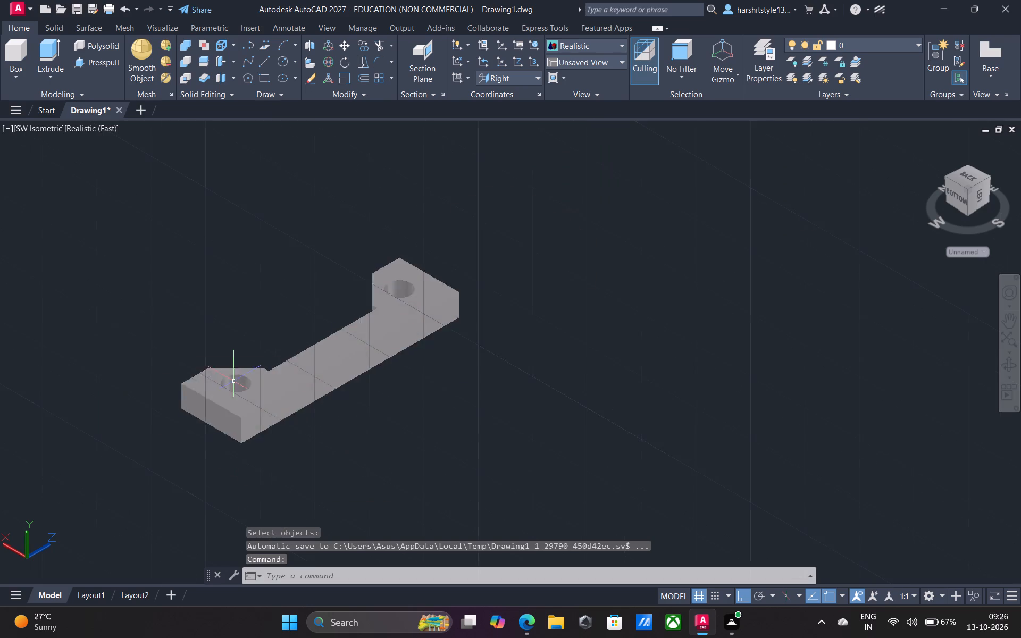
{"action": "scroll", "coordinate": [236, 380], "scroll_direction": "up", "scroll_amount": 1}
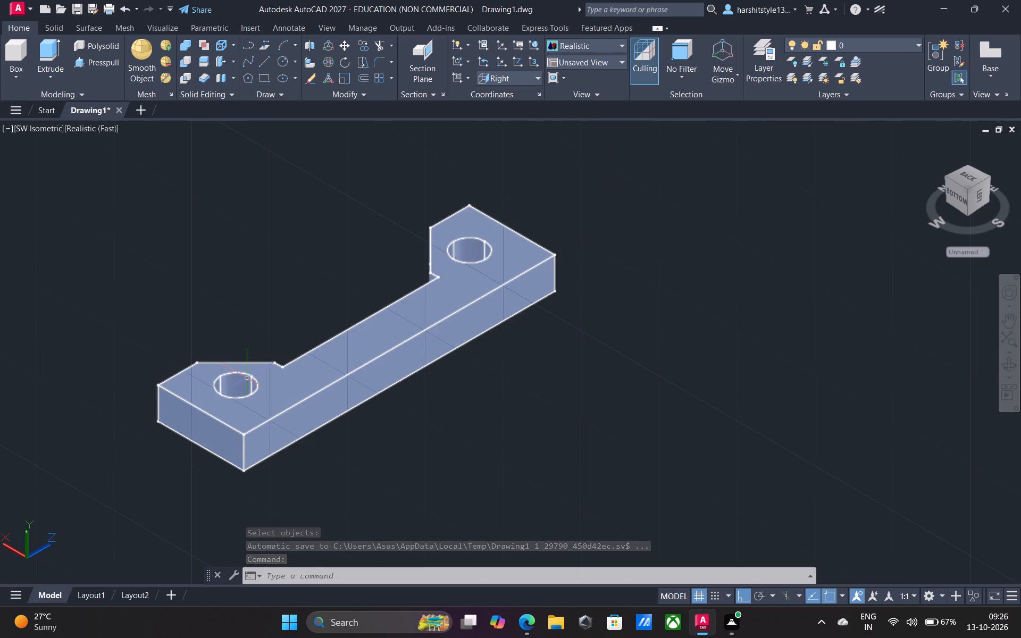
{"action": "scroll", "coordinate": [247, 379], "scroll_direction": "down", "scroll_amount": 1}
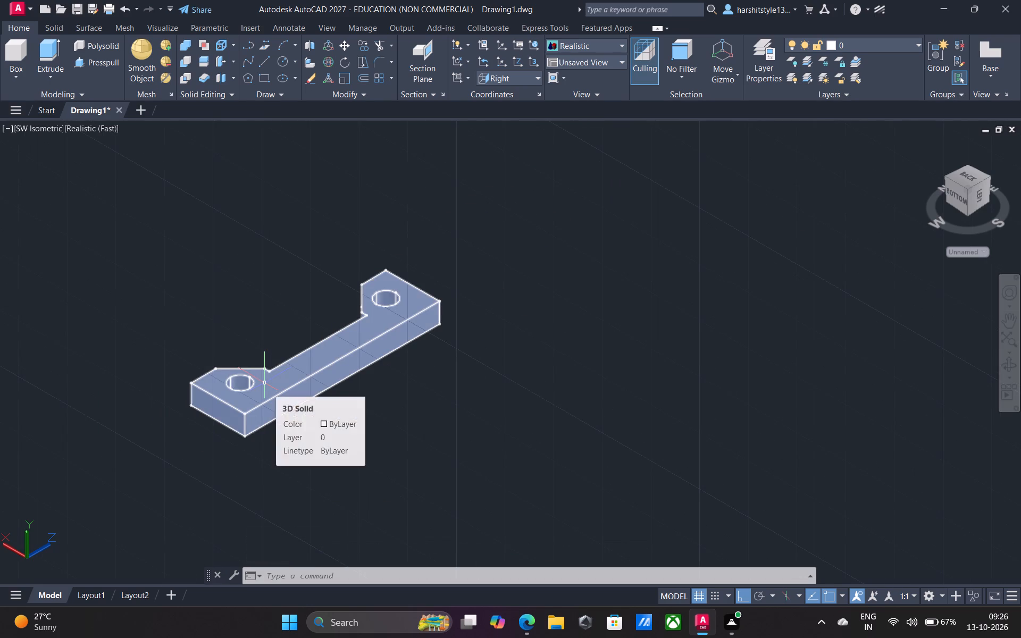
{"action": "middle_click_drag", "start_coordinate": [264, 383], "coordinate": [252, 544], "text": "shift"}
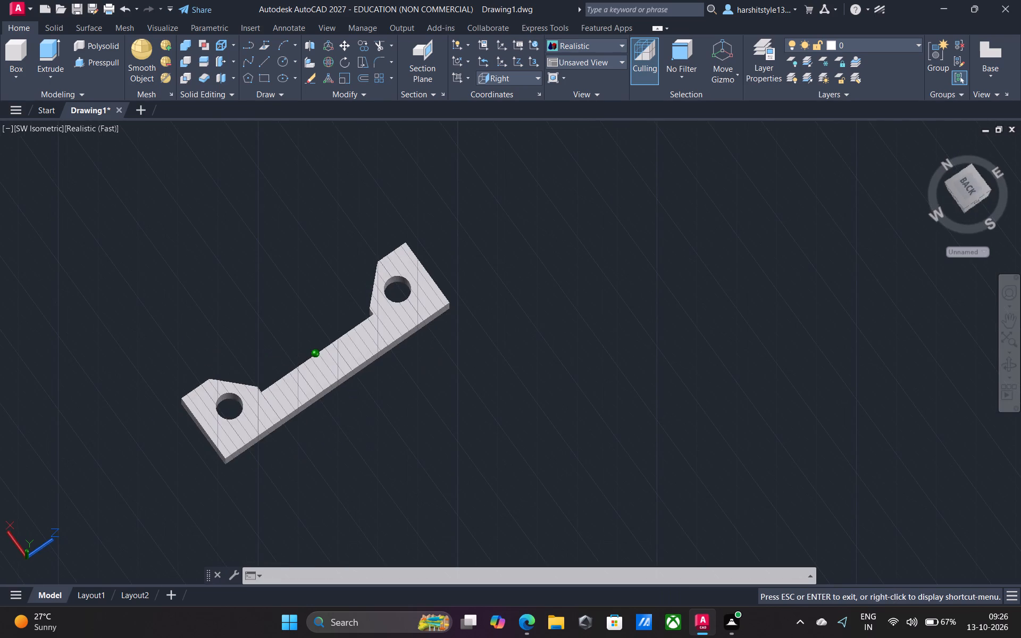
{"action": "middle_click_drag", "start_coordinate": [252, 544], "coordinate": [293, 430], "text": "shift"}
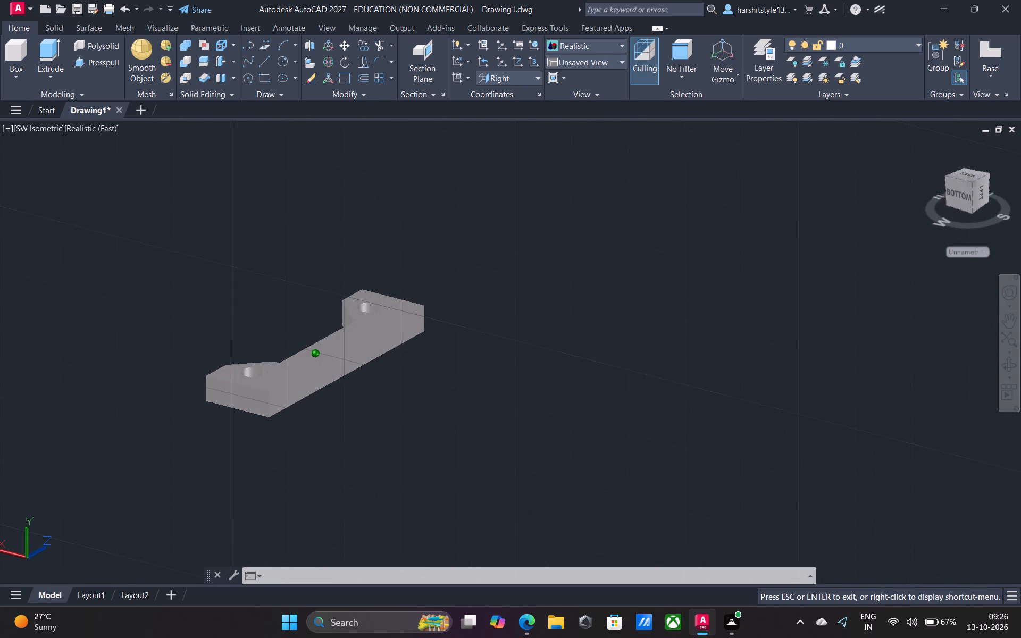
{"action": "middle_click_drag", "start_coordinate": [293, 430], "coordinate": [238, 477], "text": "shift"}
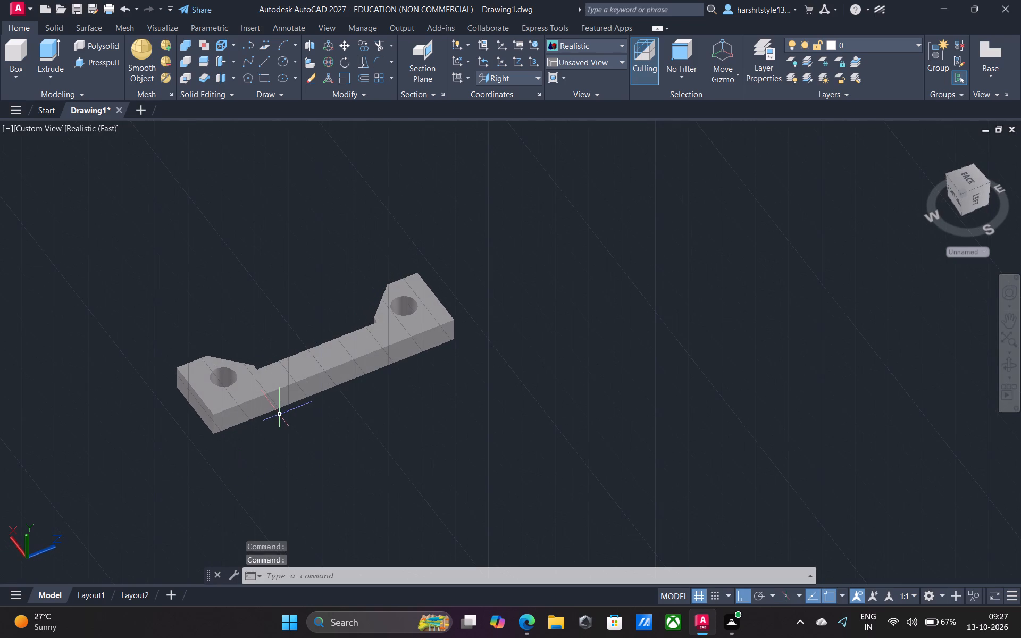
{"action": "key", "text": "ctrl+z"}
{"action": "key", "text": "ctrl+z"}
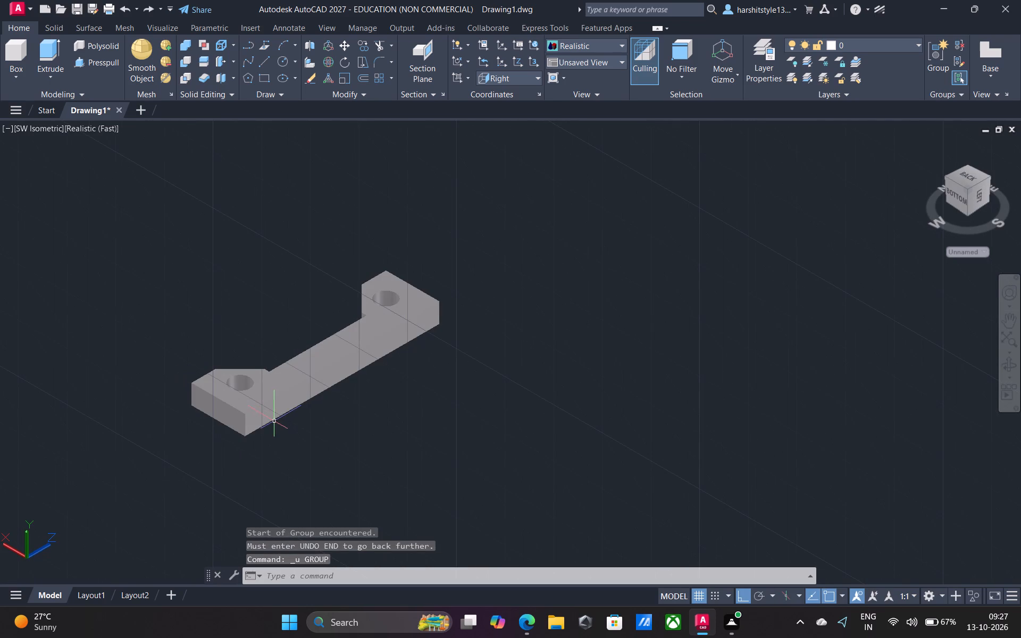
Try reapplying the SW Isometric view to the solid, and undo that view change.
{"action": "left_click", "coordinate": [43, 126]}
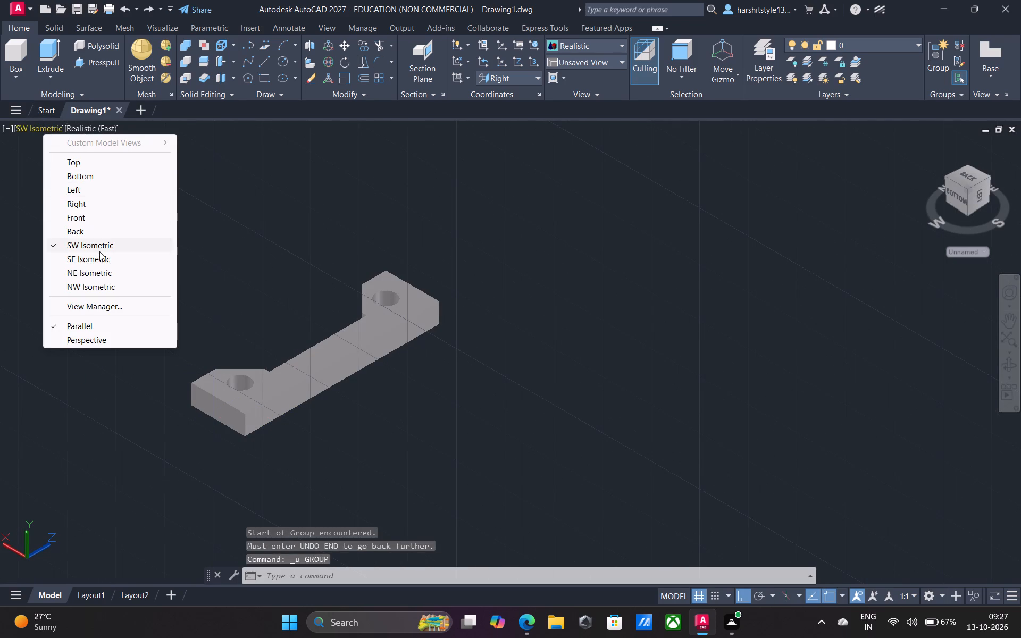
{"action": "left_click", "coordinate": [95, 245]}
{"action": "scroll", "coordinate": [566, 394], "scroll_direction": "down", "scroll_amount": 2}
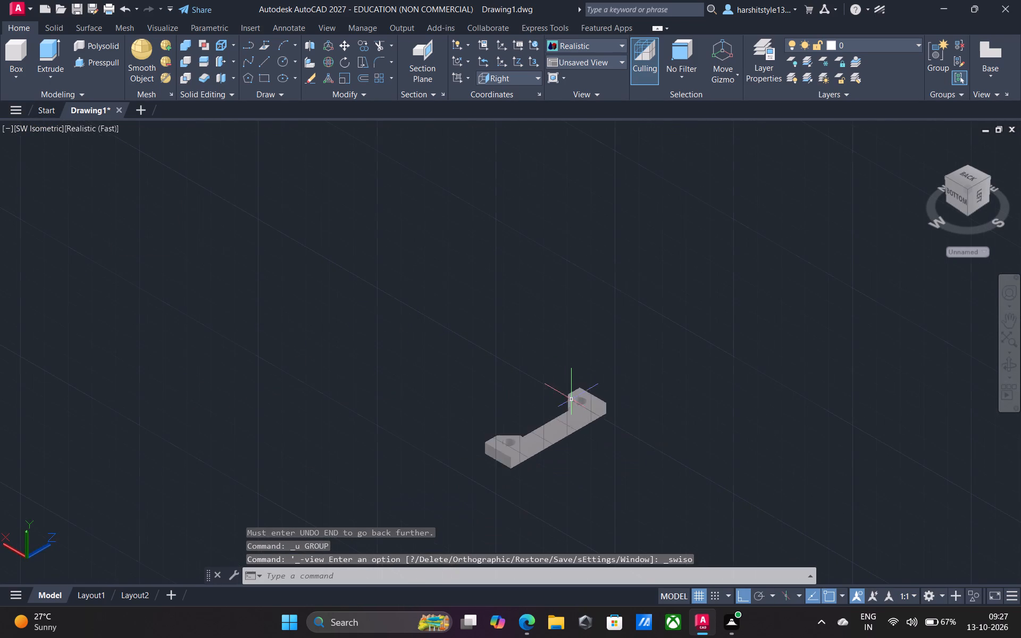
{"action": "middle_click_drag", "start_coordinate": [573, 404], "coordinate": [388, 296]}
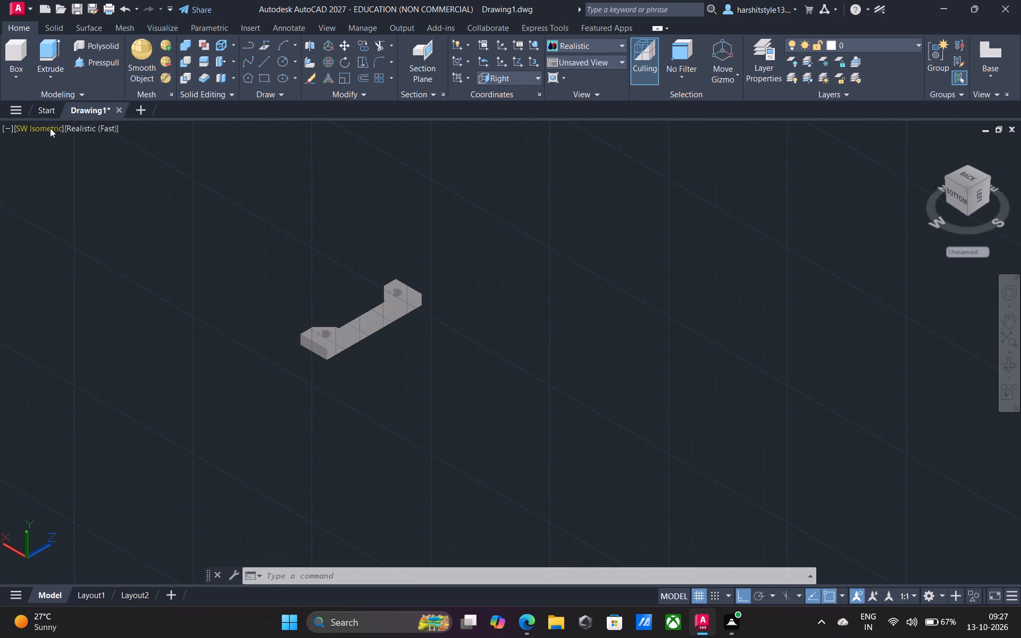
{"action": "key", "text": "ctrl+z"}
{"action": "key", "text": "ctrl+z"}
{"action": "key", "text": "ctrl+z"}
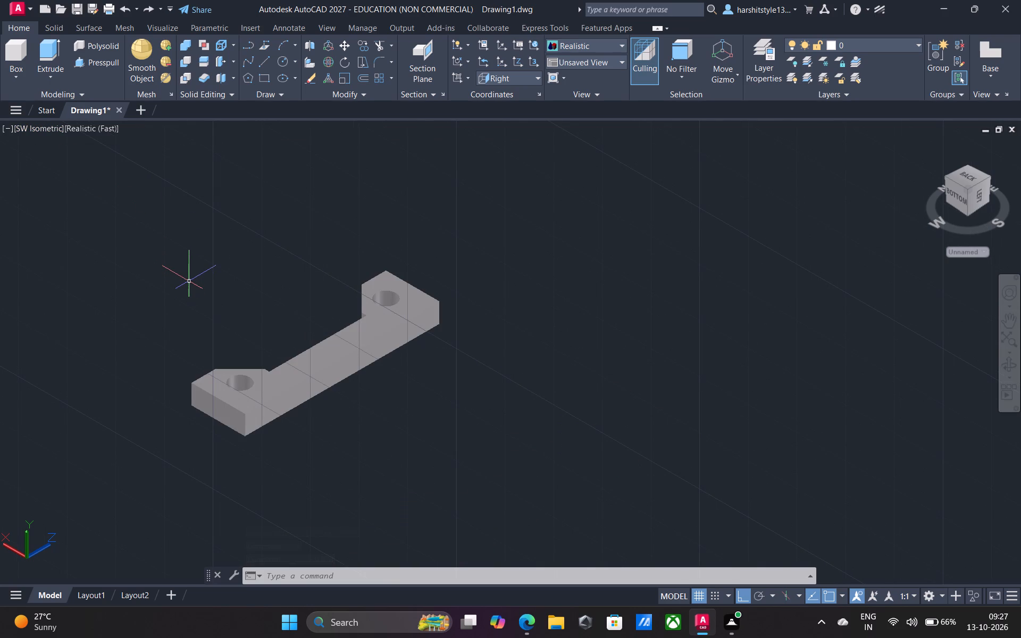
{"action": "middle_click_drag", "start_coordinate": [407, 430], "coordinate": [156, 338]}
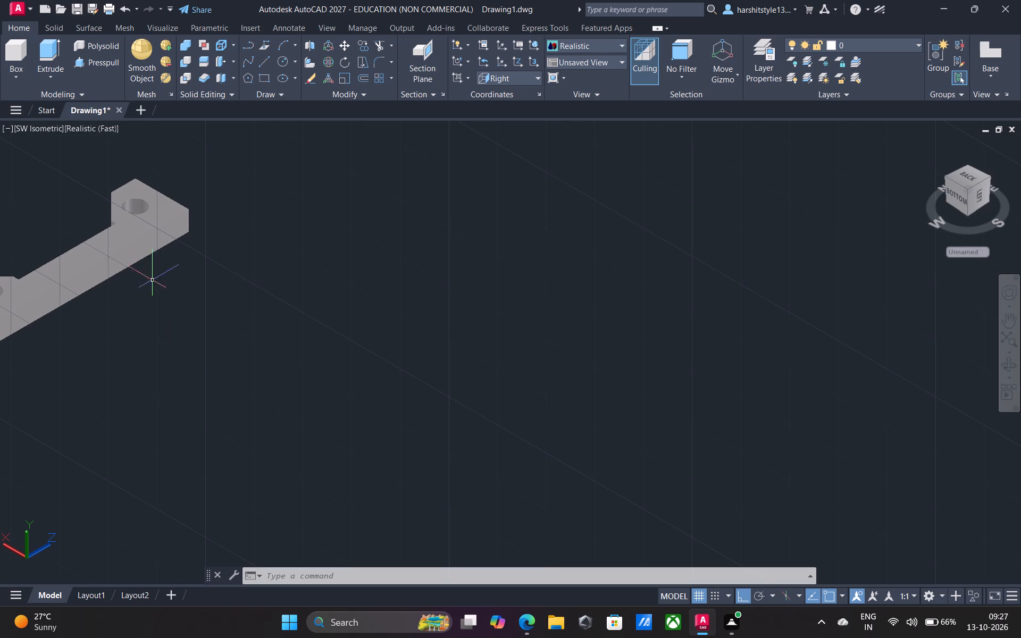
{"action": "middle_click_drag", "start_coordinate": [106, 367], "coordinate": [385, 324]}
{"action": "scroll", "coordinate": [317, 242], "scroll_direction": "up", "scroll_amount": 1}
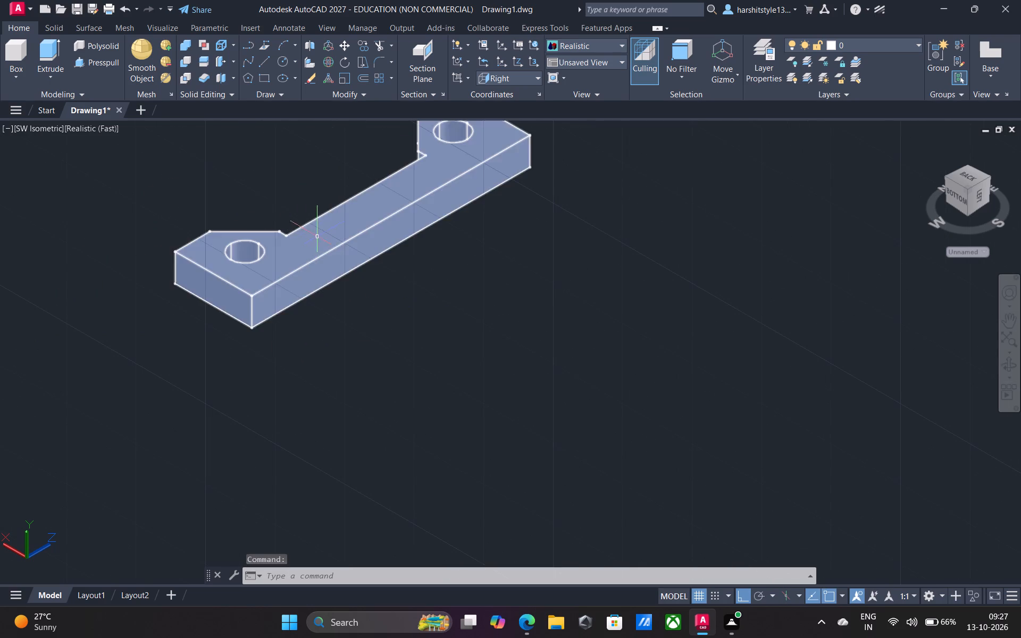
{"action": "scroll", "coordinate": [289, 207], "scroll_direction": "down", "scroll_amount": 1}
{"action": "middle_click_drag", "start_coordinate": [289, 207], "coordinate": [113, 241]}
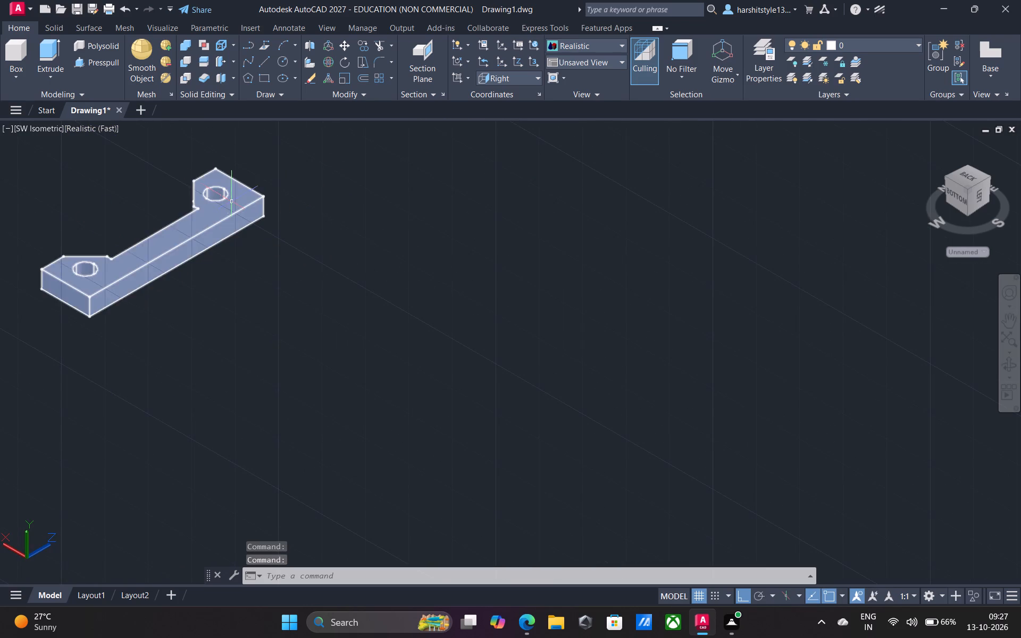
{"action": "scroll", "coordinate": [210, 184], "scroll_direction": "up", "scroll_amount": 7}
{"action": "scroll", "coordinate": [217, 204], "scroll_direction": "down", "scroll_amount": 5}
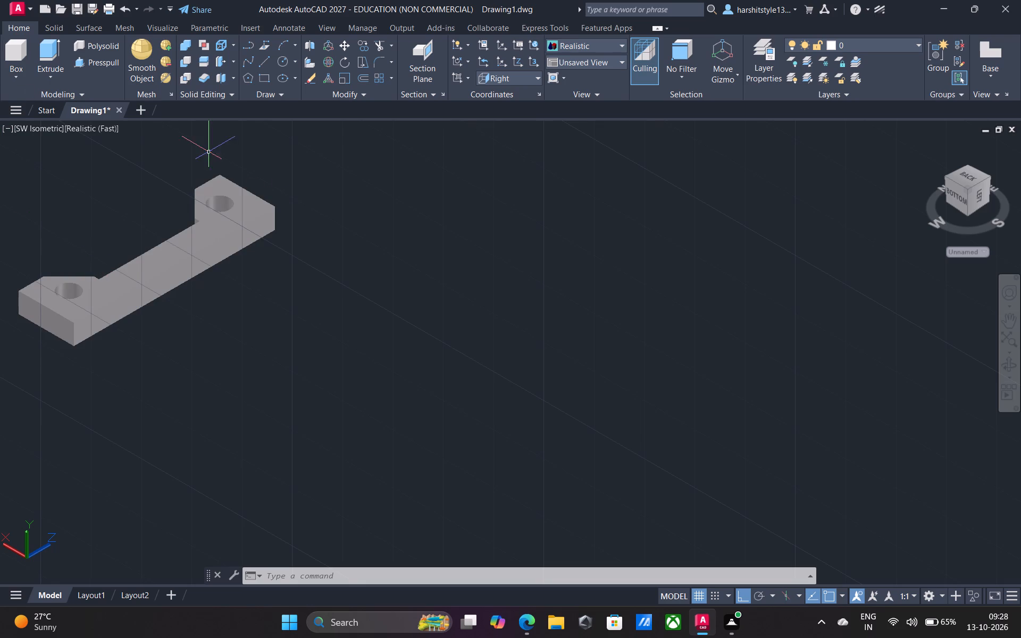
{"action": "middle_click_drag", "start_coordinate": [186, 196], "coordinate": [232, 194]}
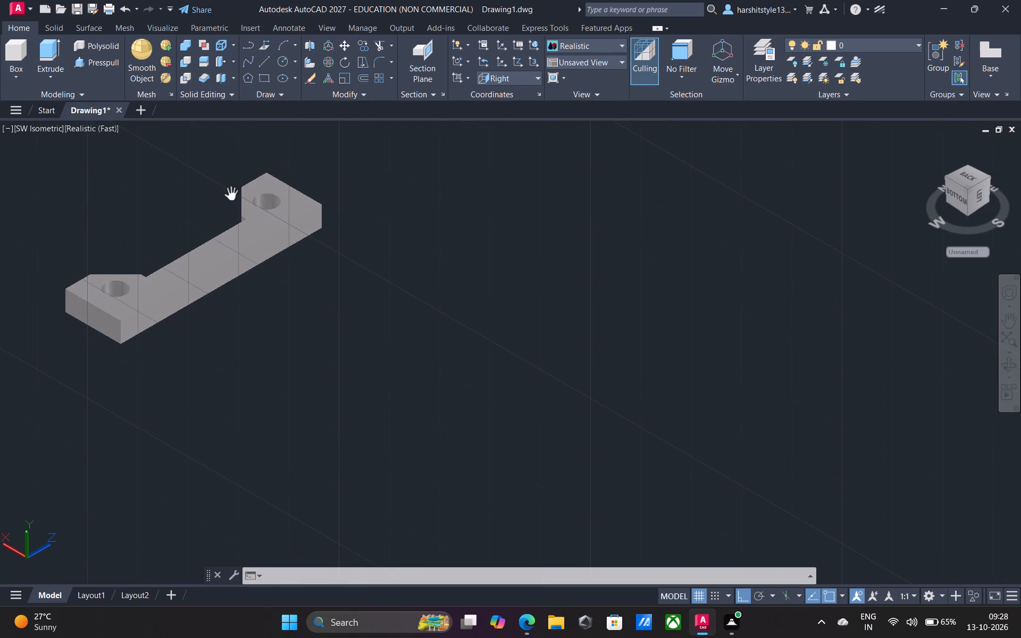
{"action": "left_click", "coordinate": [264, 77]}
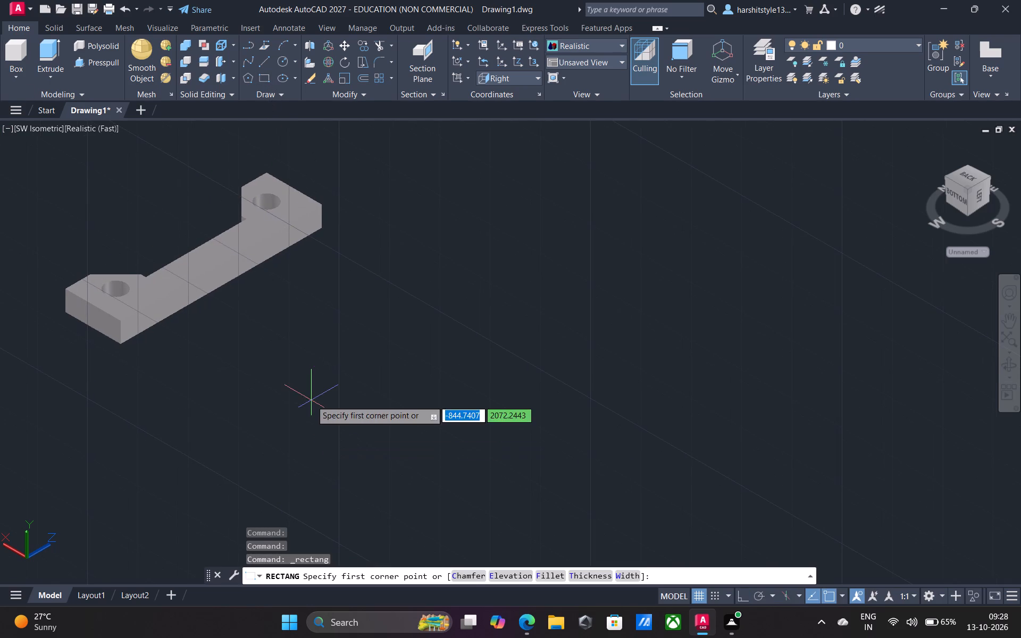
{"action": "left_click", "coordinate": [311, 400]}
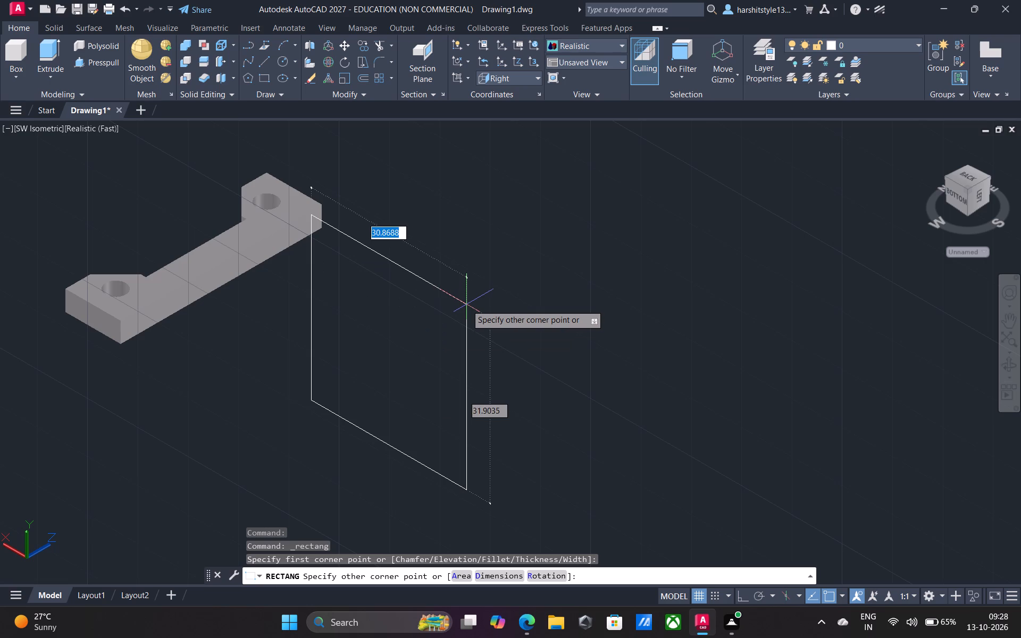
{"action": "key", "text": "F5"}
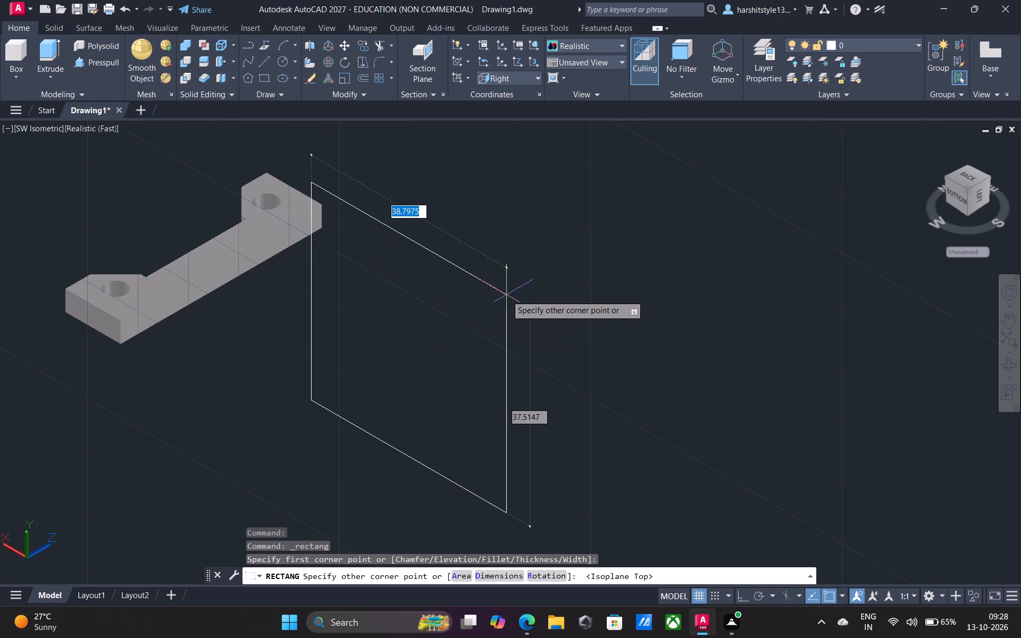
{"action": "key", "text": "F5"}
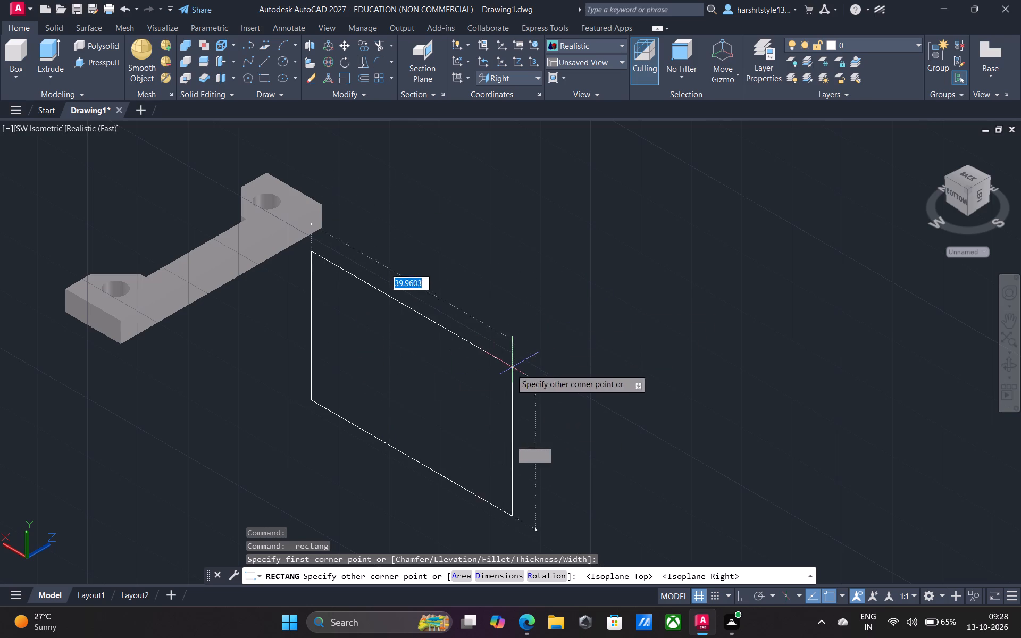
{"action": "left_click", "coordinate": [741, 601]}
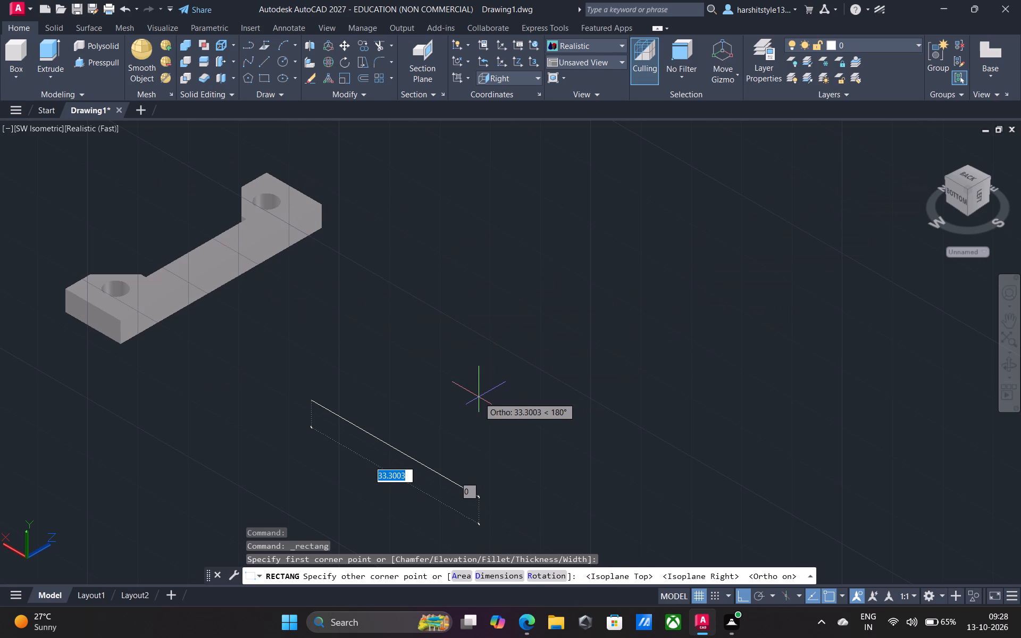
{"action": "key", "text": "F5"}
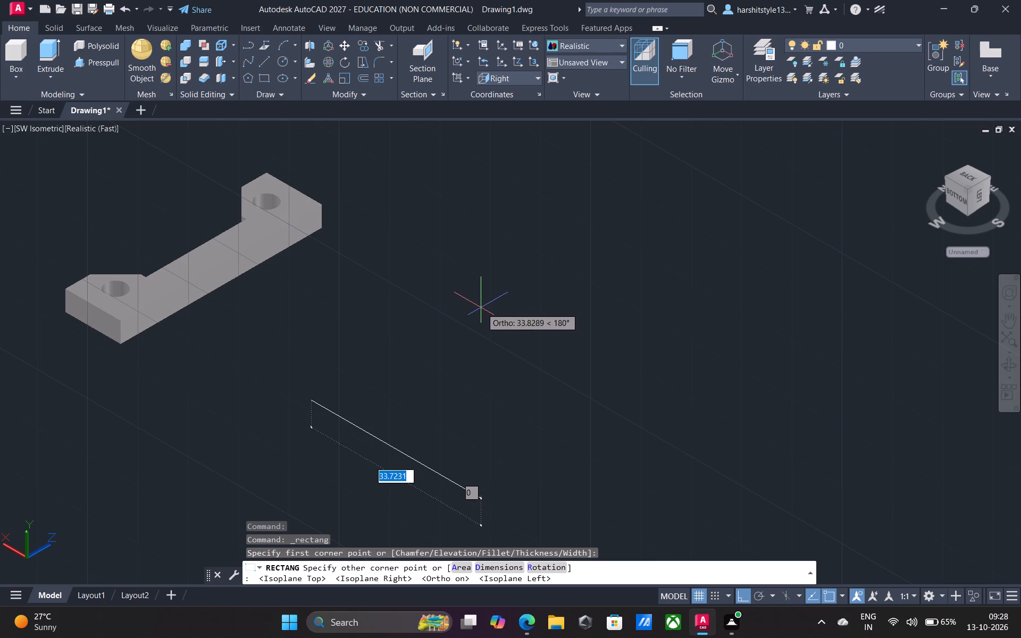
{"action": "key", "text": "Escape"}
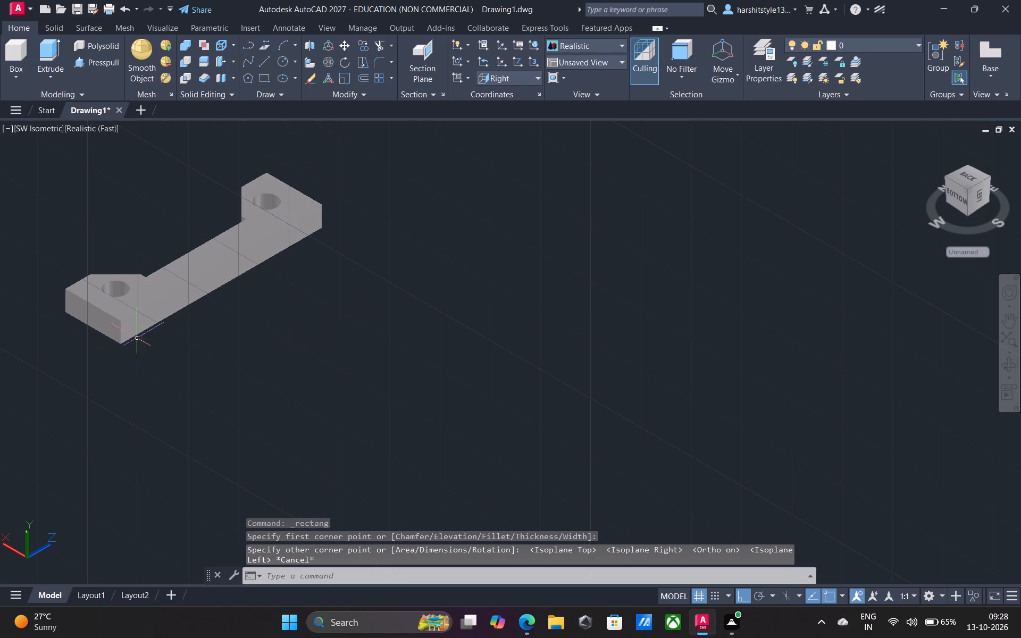
Switch from the SW Isometric view to the Top view, with the whole solid in sight.
{"action": "scroll", "coordinate": [115, 290], "scroll_direction": "down", "scroll_amount": 1}
{"action": "scroll", "coordinate": [118, 289], "scroll_direction": "up", "scroll_amount": 1}
{"action": "scroll", "coordinate": [118, 289], "scroll_direction": "down", "scroll_amount": 1}
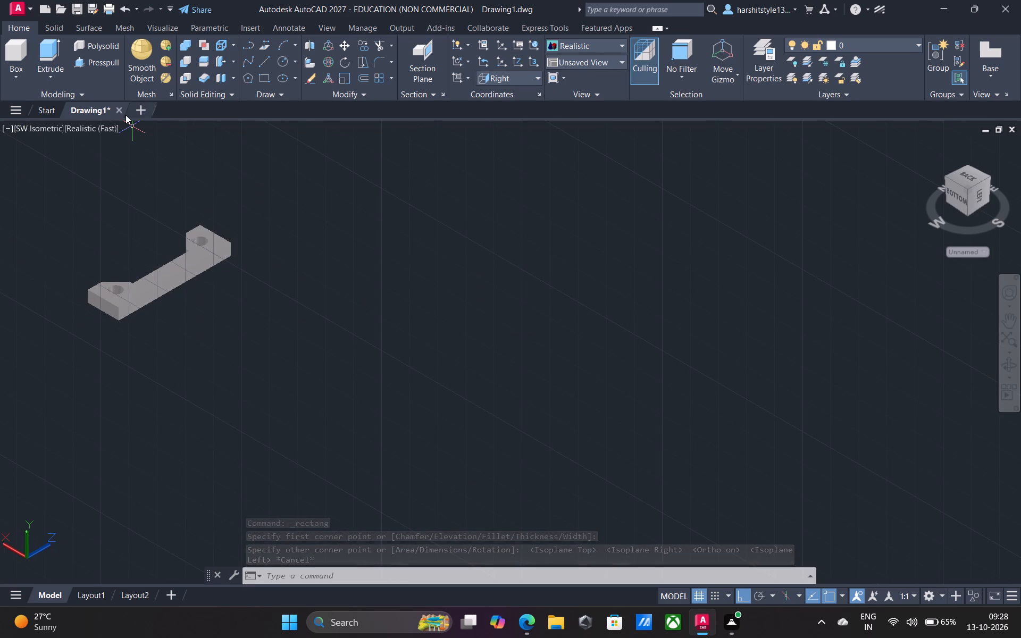
{"action": "left_click", "coordinate": [93, 129]}
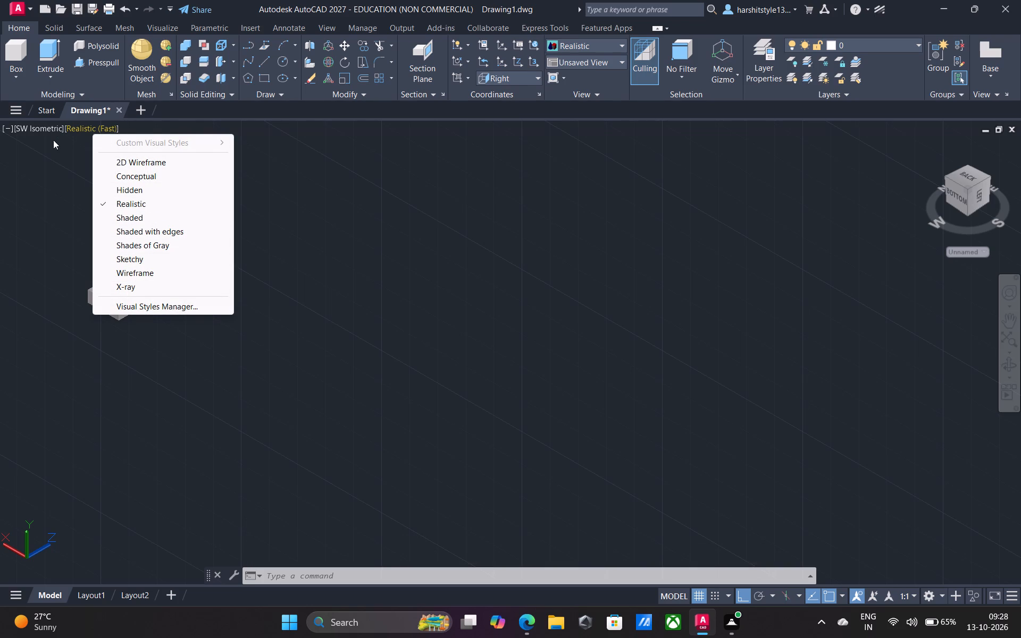
{"action": "left_click", "coordinate": [54, 125]}
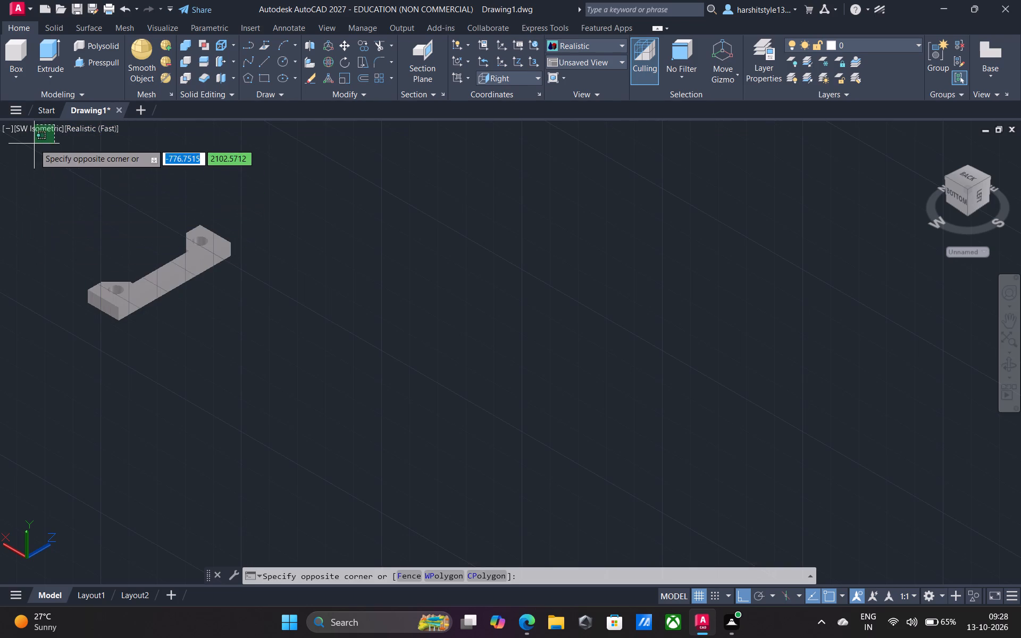
{"action": "left_click", "coordinate": [34, 140]}
{"action": "left_click", "coordinate": [38, 127]}
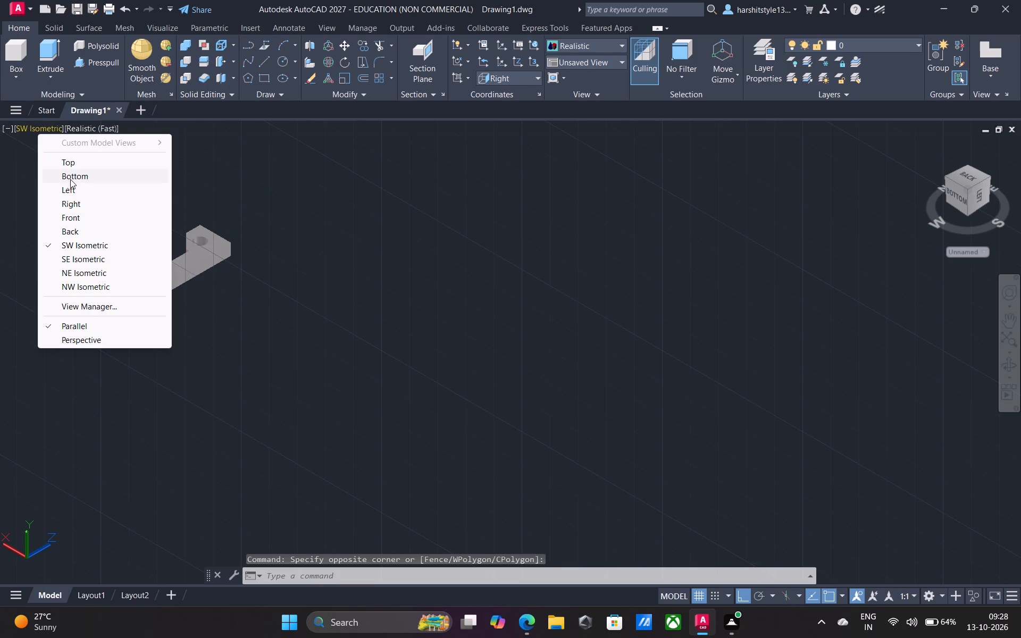
{"action": "left_click", "coordinate": [66, 162]}
{"action": "scroll", "coordinate": [361, 262], "scroll_direction": "down", "scroll_amount": 2}
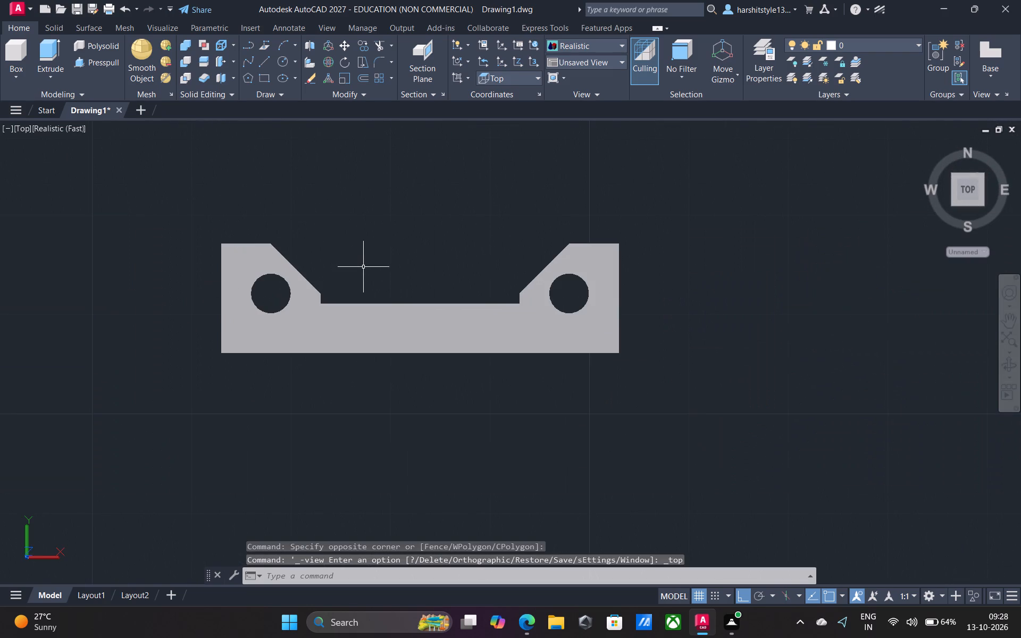
{"action": "middle_click_drag", "start_coordinate": [386, 265], "coordinate": [278, 291]}
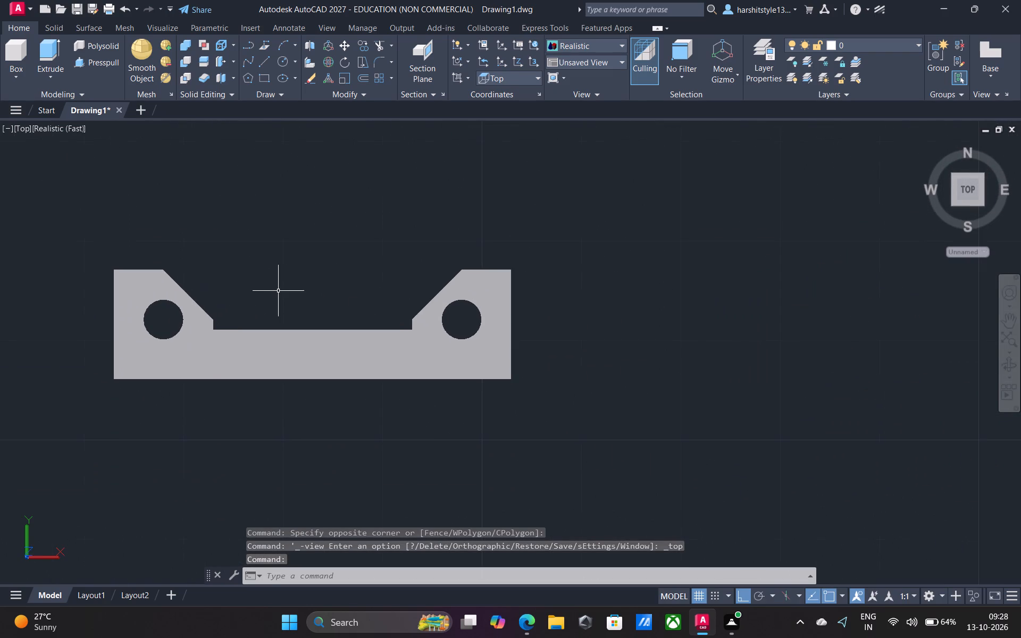
{"action": "scroll", "coordinate": [278, 291], "scroll_direction": "down", "scroll_amount": 2}
{"action": "scroll", "coordinate": [288, 284], "scroll_direction": "up", "scroll_amount": 1}
{"action": "middle_click_drag", "start_coordinate": [306, 299], "coordinate": [243, 285]}
{"action": "middle_click_drag", "start_coordinate": [246, 282], "coordinate": [185, 306]}
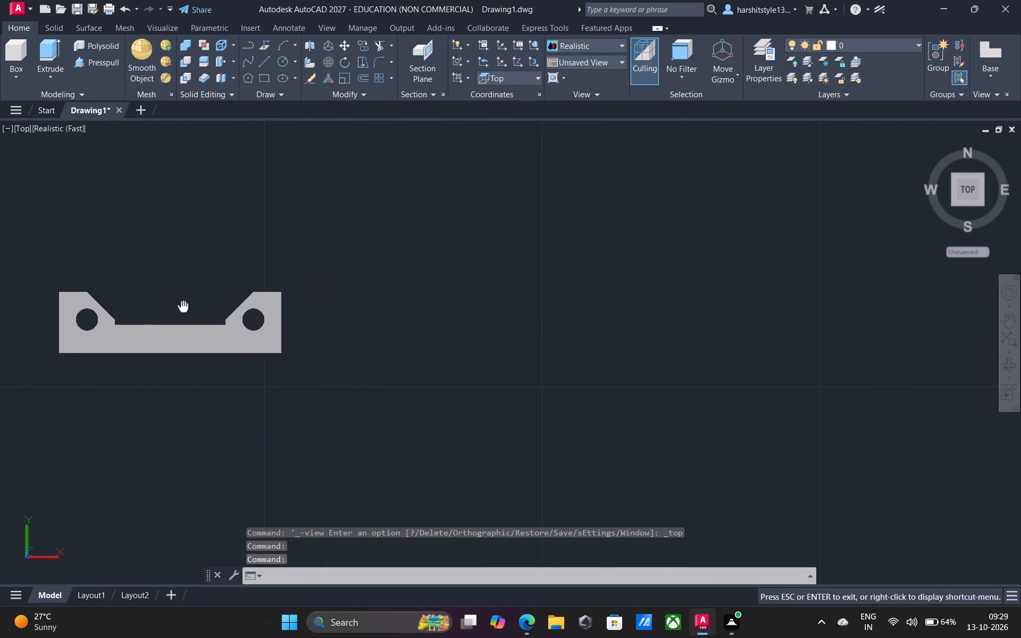
{"action": "middle_click_drag", "start_coordinate": [185, 306], "coordinate": [195, 307]}
{"action": "scroll", "coordinate": [269, 310], "scroll_direction": "up", "scroll_amount": 1}
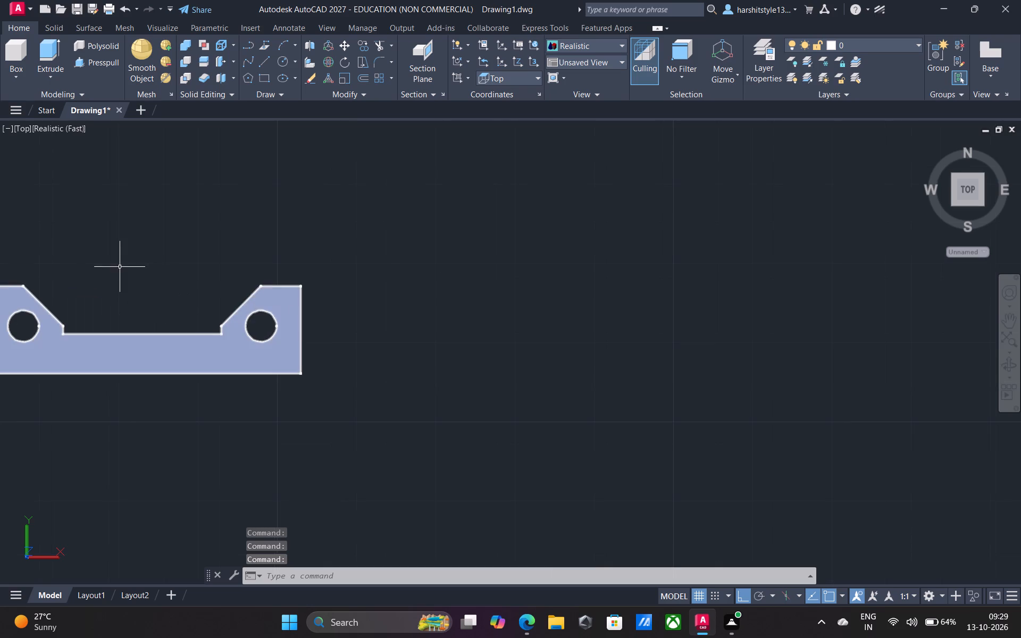
{"action": "middle_click_drag", "start_coordinate": [117, 262], "coordinate": [240, 250]}
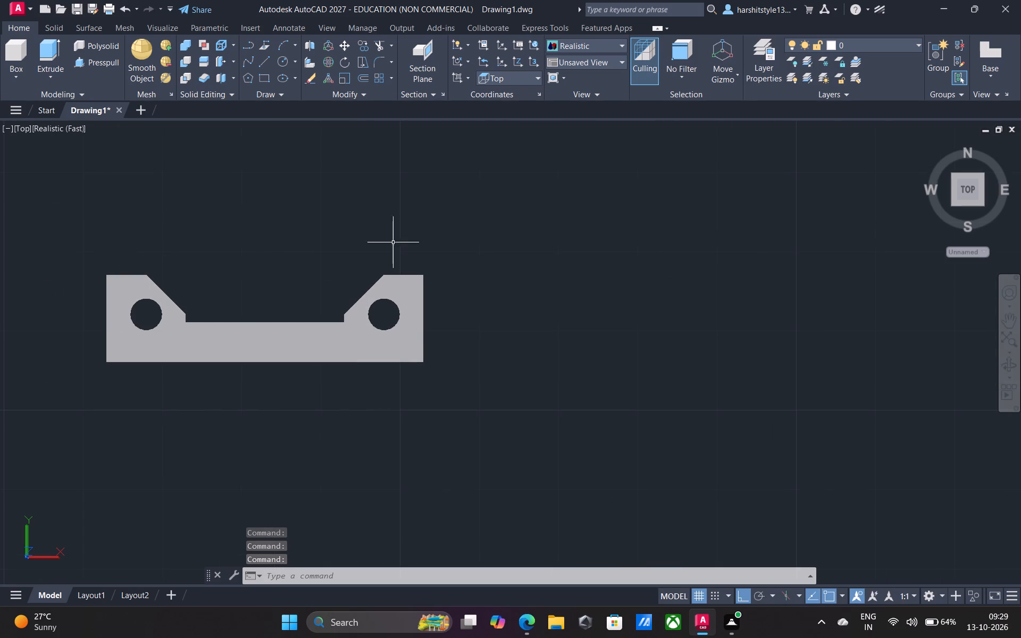
Switch the workspace from 3D Modeling to Drafting & Annotation.
{"action": "left_click", "coordinate": [941, 596]}
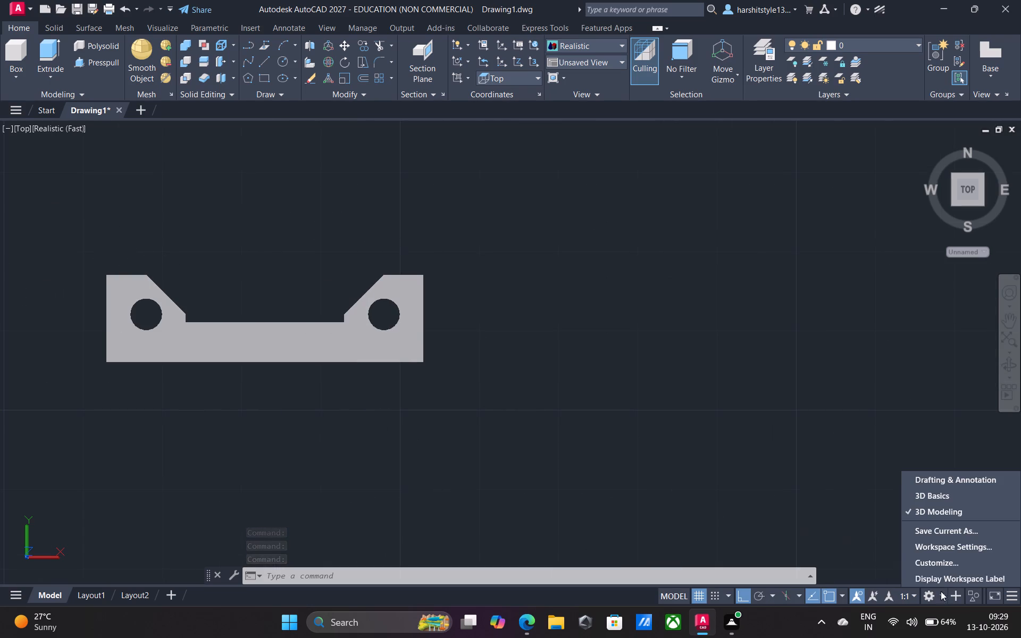
{"action": "left_click", "coordinate": [939, 483]}
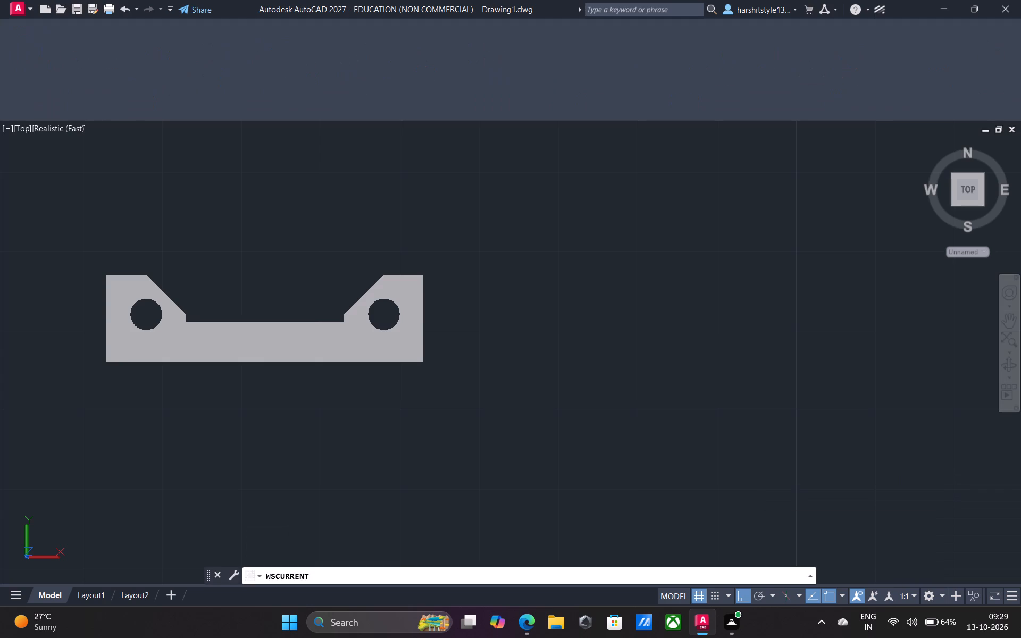
{"action": "scroll", "coordinate": [641, 311], "scroll_direction": "down", "scroll_amount": 2}
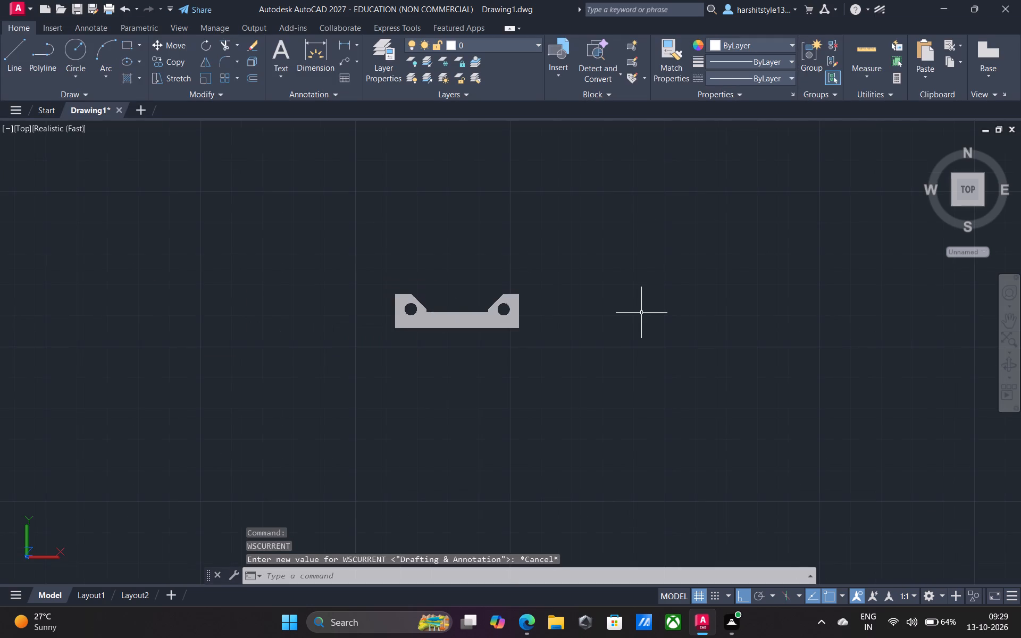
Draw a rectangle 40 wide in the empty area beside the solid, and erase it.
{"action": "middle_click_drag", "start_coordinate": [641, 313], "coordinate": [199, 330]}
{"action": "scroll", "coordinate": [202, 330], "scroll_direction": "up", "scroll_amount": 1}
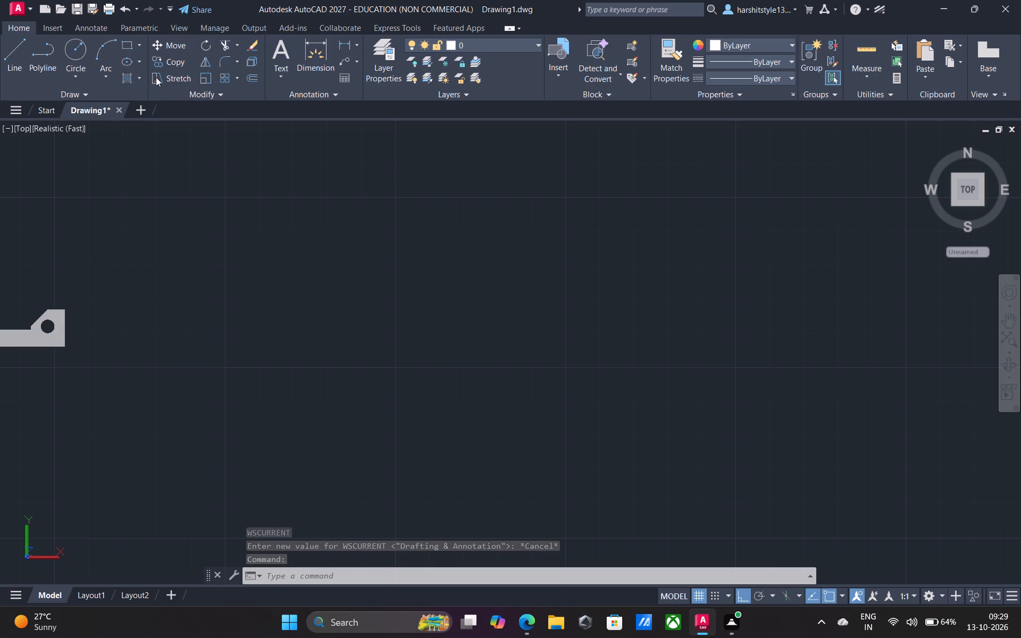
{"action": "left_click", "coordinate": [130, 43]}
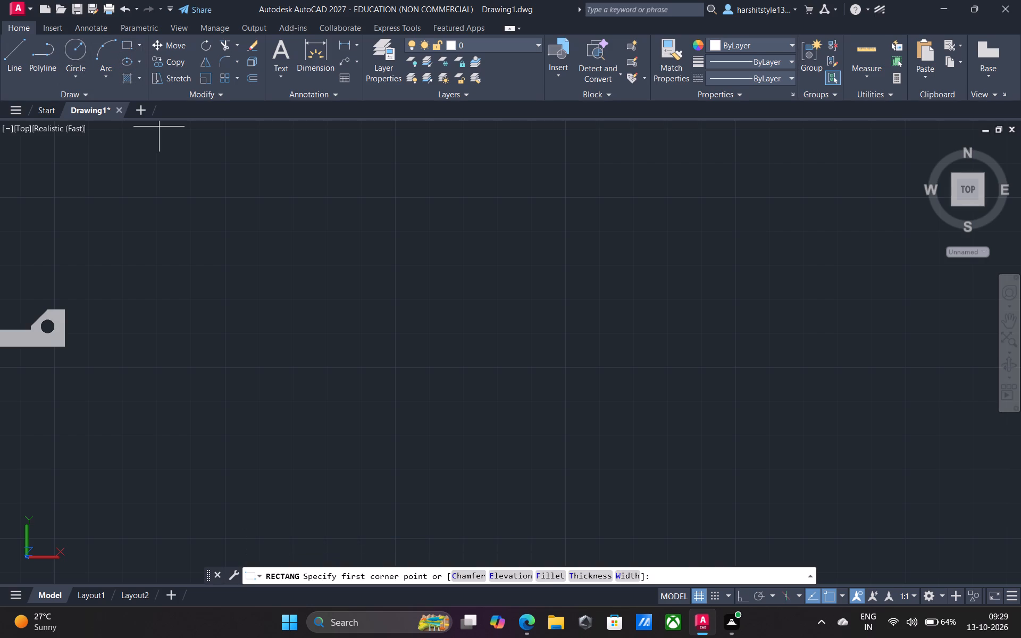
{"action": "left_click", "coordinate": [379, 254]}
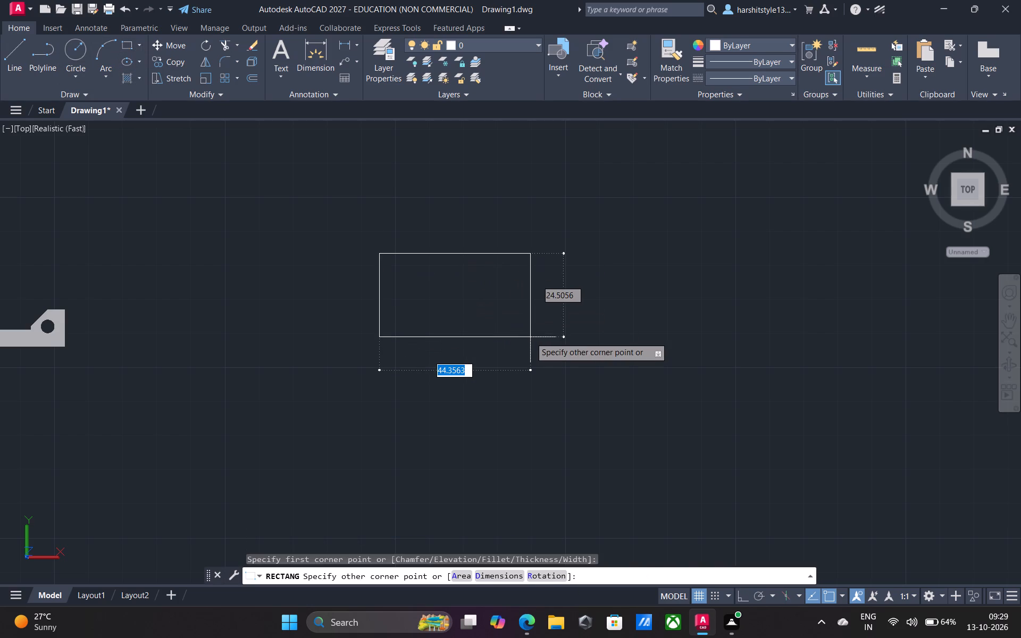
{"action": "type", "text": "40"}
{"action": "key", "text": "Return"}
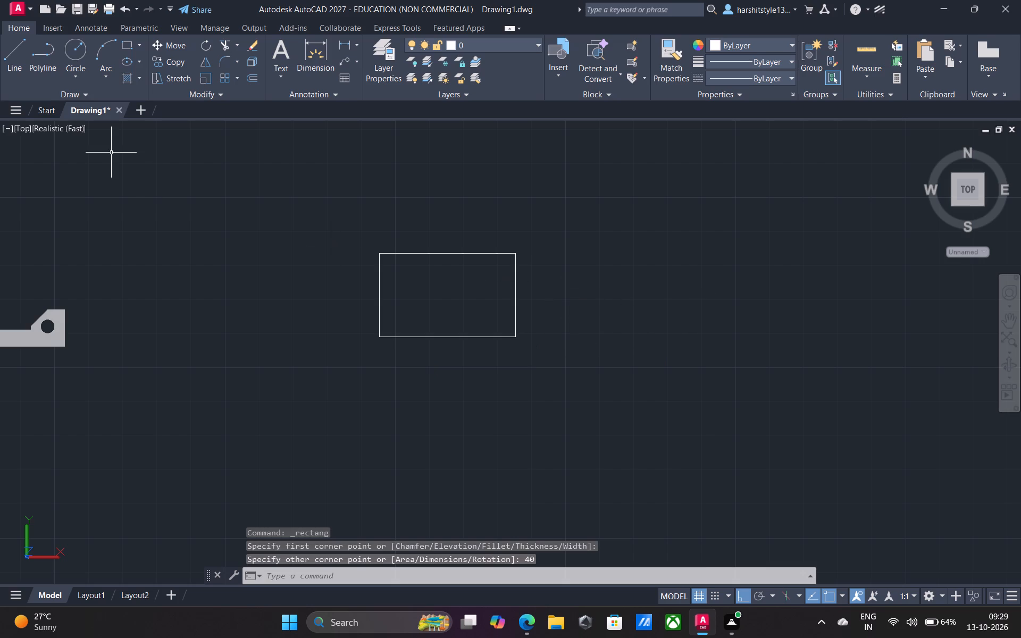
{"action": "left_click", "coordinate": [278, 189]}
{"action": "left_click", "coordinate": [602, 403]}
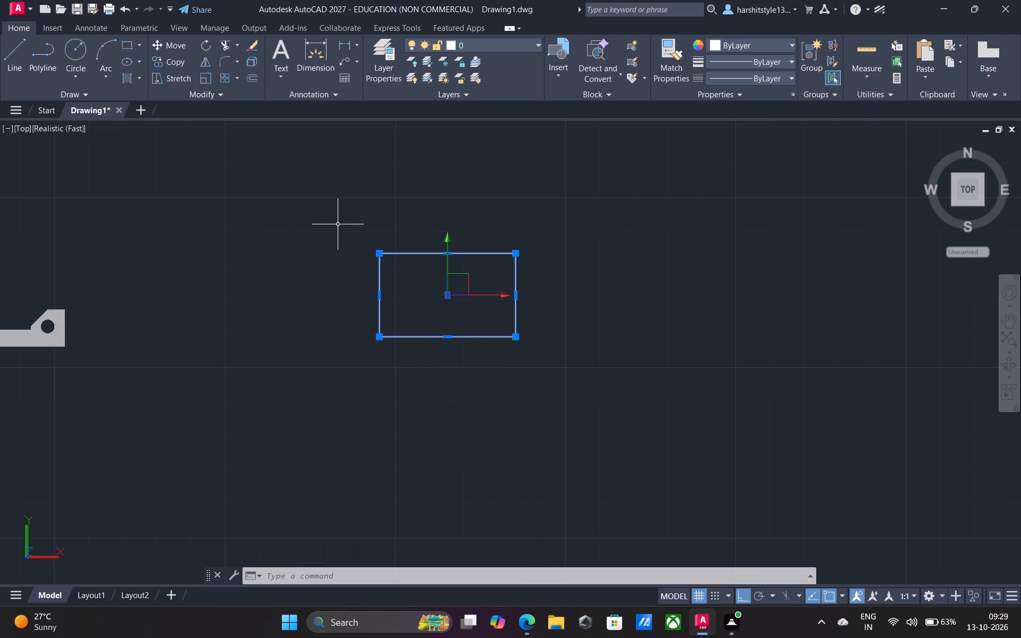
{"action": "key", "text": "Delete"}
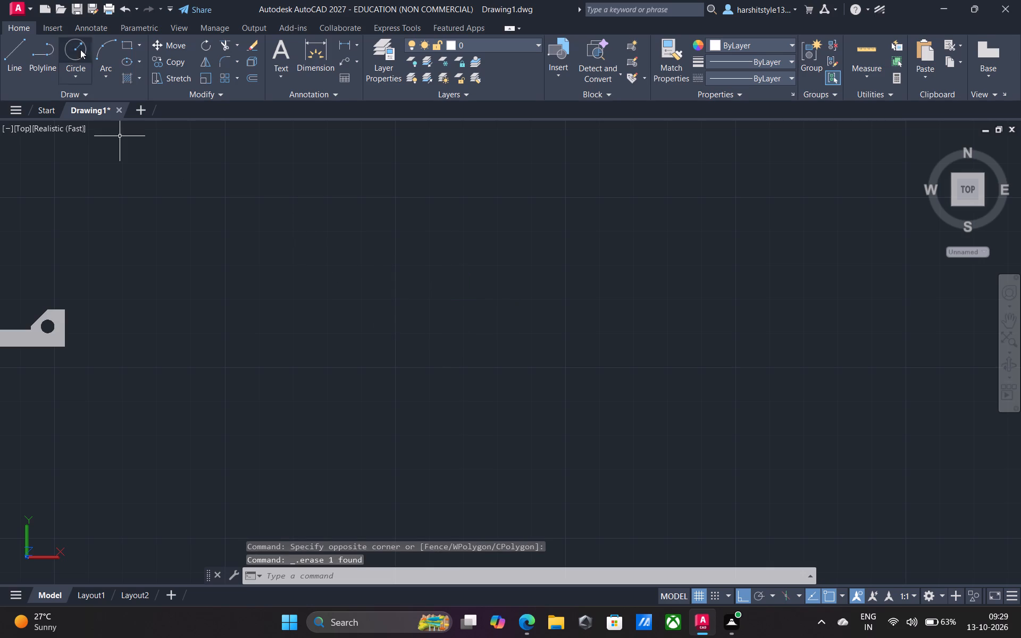
Draw a rectangle 39 wide and 17 high in the empty area beside the solid.
{"action": "left_click", "coordinate": [128, 45]}
{"action": "left_click", "coordinate": [269, 191]}
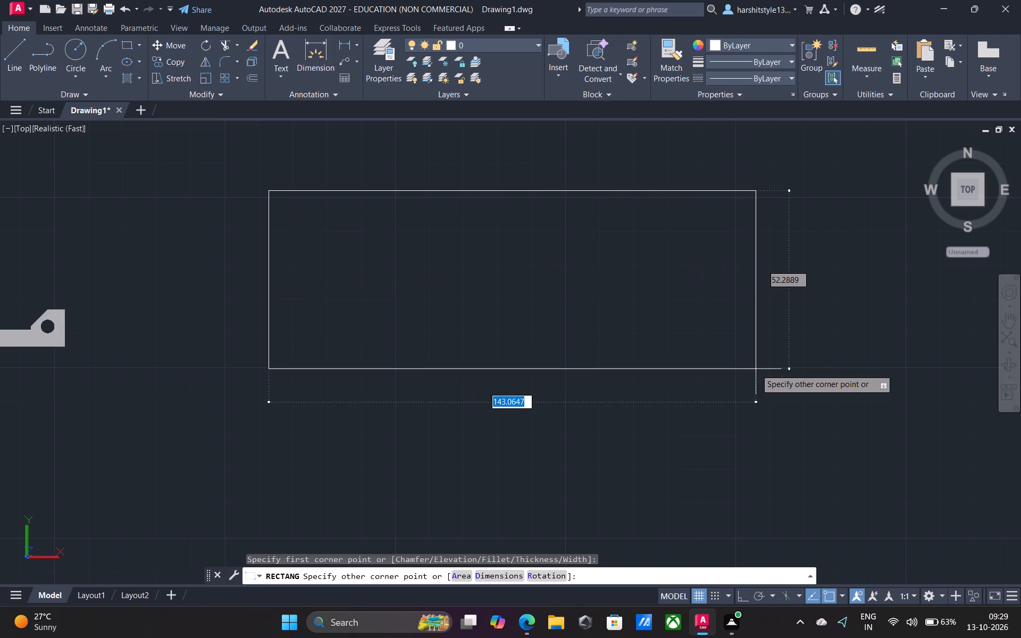
{"action": "type", "text": "39"}
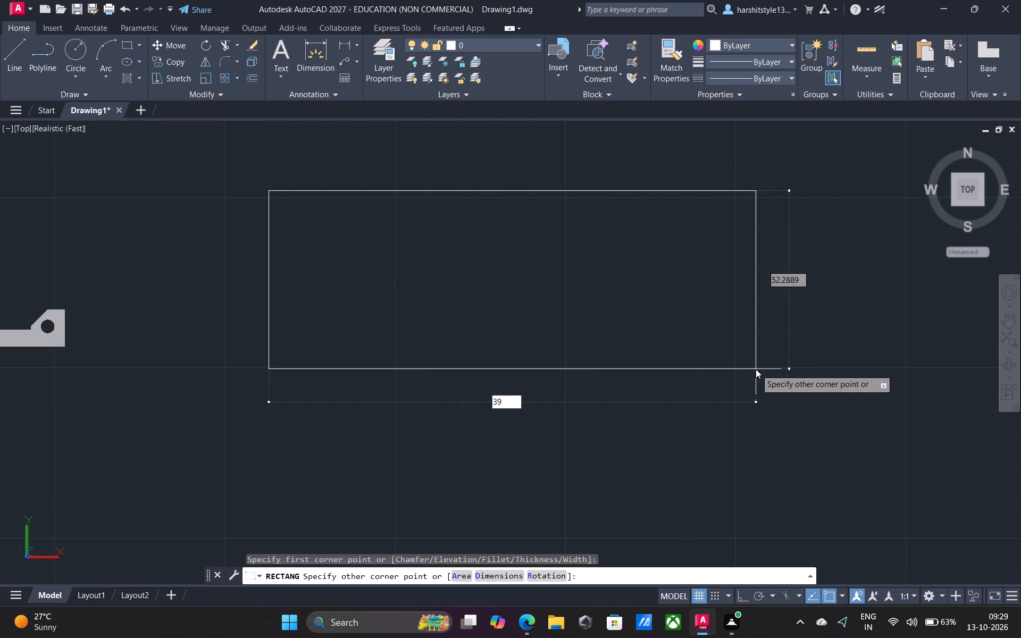
{"action": "key", "text": "Tab"}
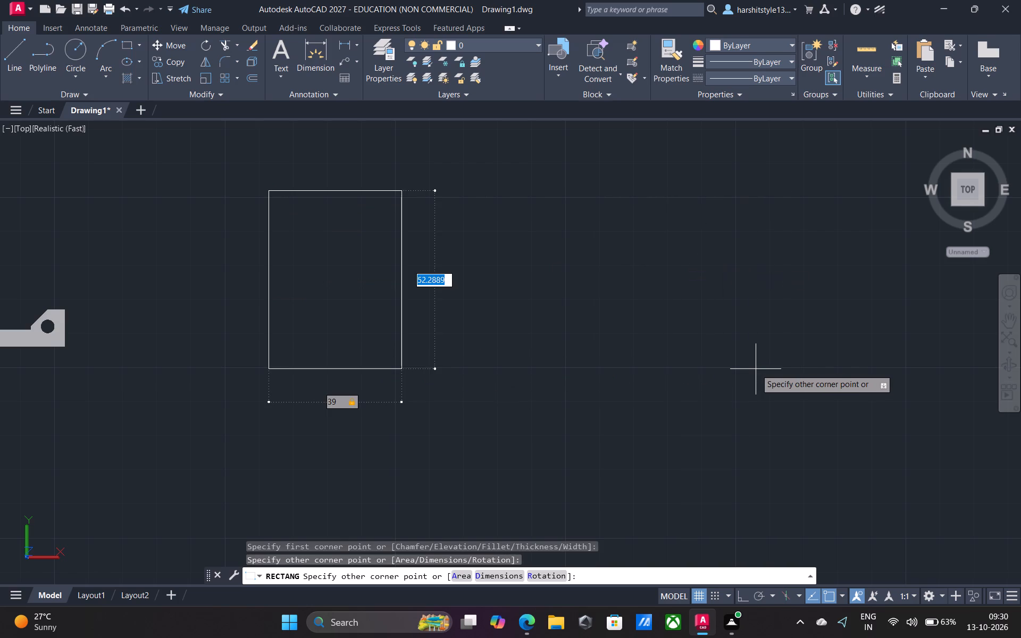
{"action": "type", "text": "17"}
{"action": "key", "text": "Return"}
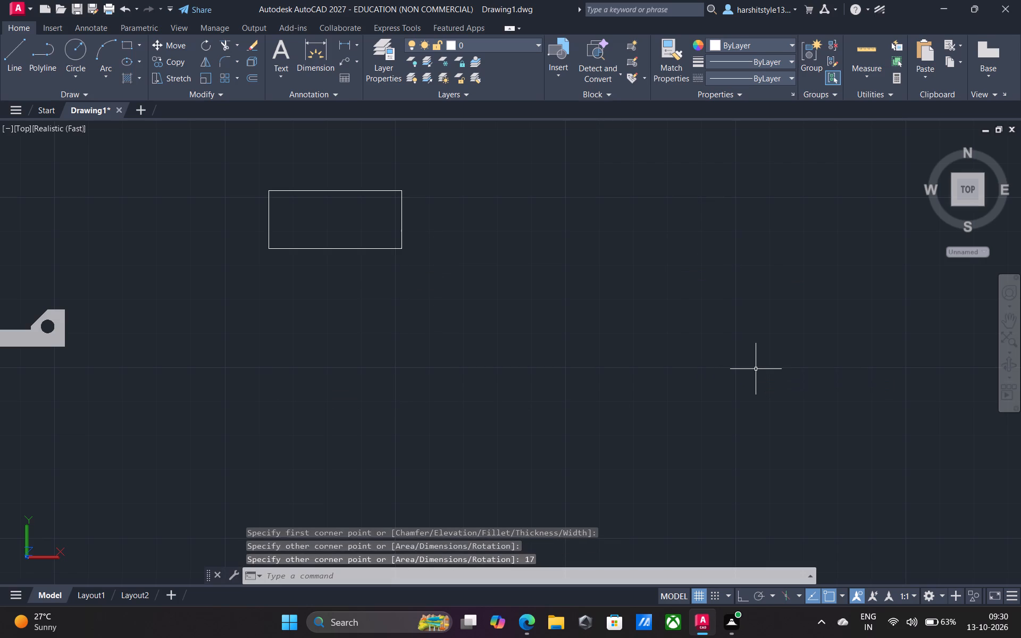
Move the 39 by 17 rectangle straight down about 29 units, using its centre as the base point.
{"action": "left_click", "coordinate": [220, 164]}
{"action": "left_click", "coordinate": [494, 326]}
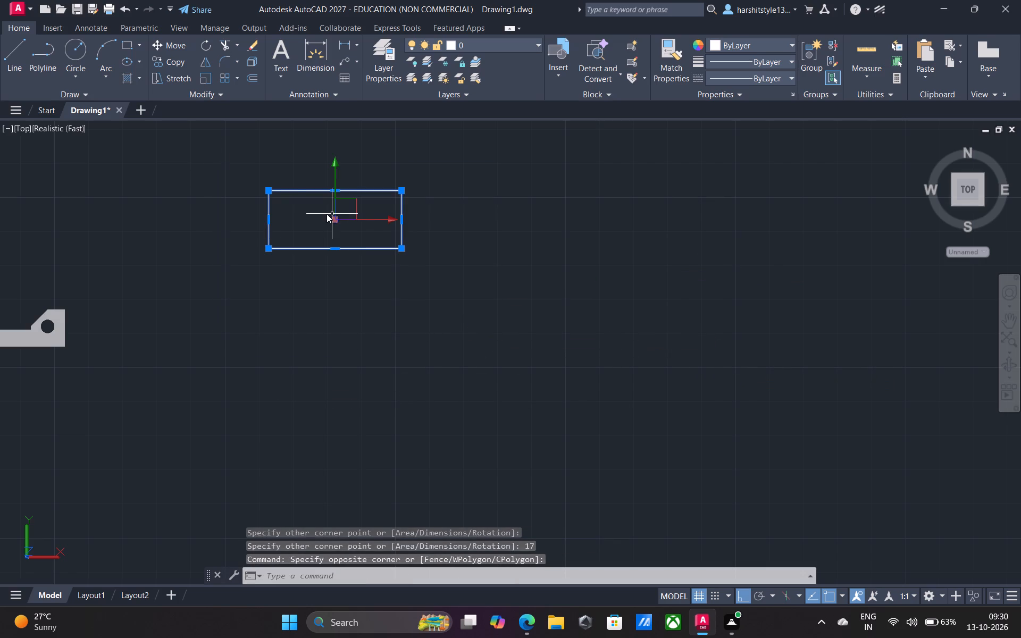
{"action": "left_click", "coordinate": [169, 44]}
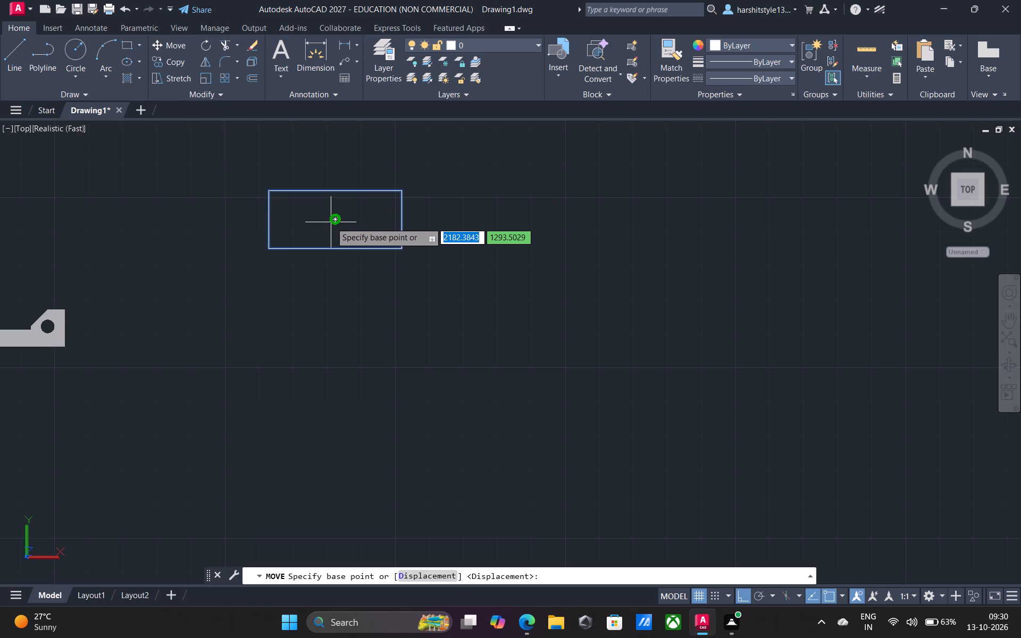
{"action": "left_click_drag", "start_coordinate": [336, 219], "coordinate": [373, 320]}
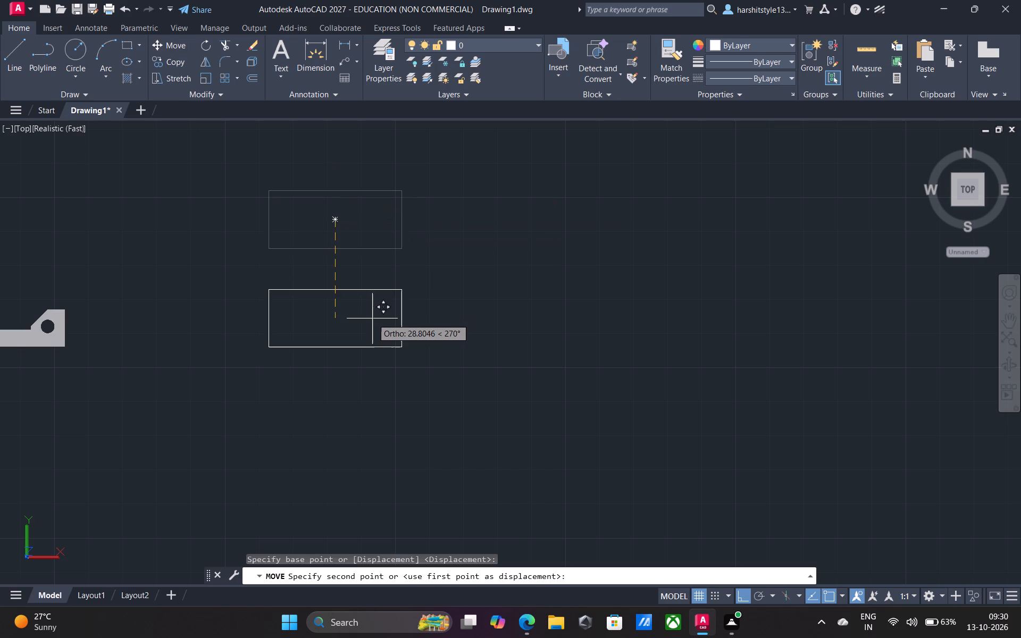
{"action": "left_click_drag", "start_coordinate": [373, 320], "coordinate": [374, 324]}
{"action": "left_click", "coordinate": [364, 321]}
Draw connected lines from the rectangle's upper-left corner, 4 units right along the top edge and 4 units down.
{"action": "scroll", "coordinate": [319, 306], "scroll_direction": "up", "scroll_amount": 1}
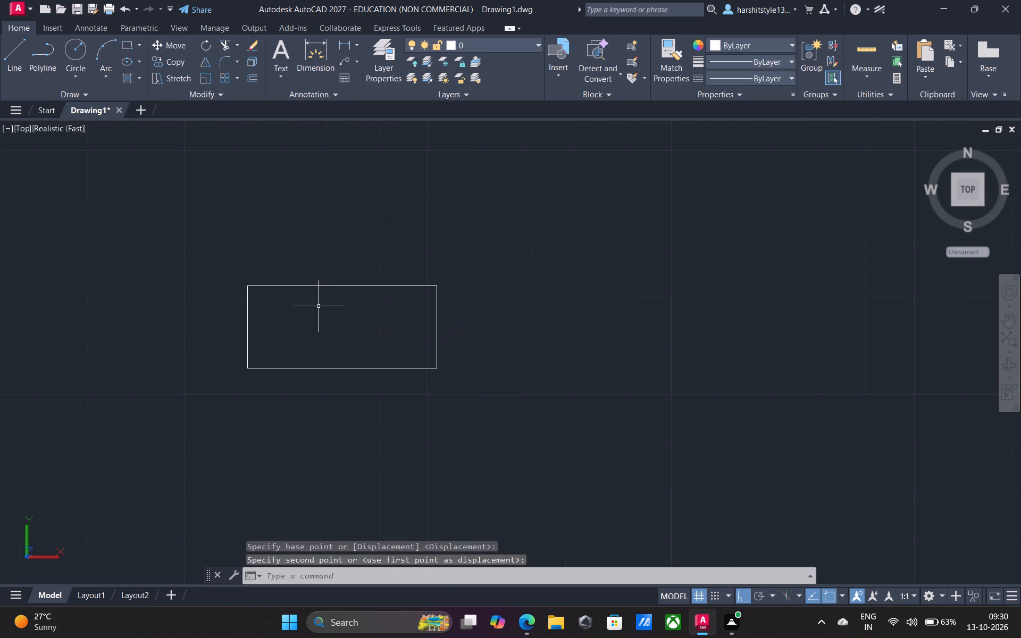
{"action": "middle_click_drag", "start_coordinate": [315, 316], "coordinate": [481, 295]}
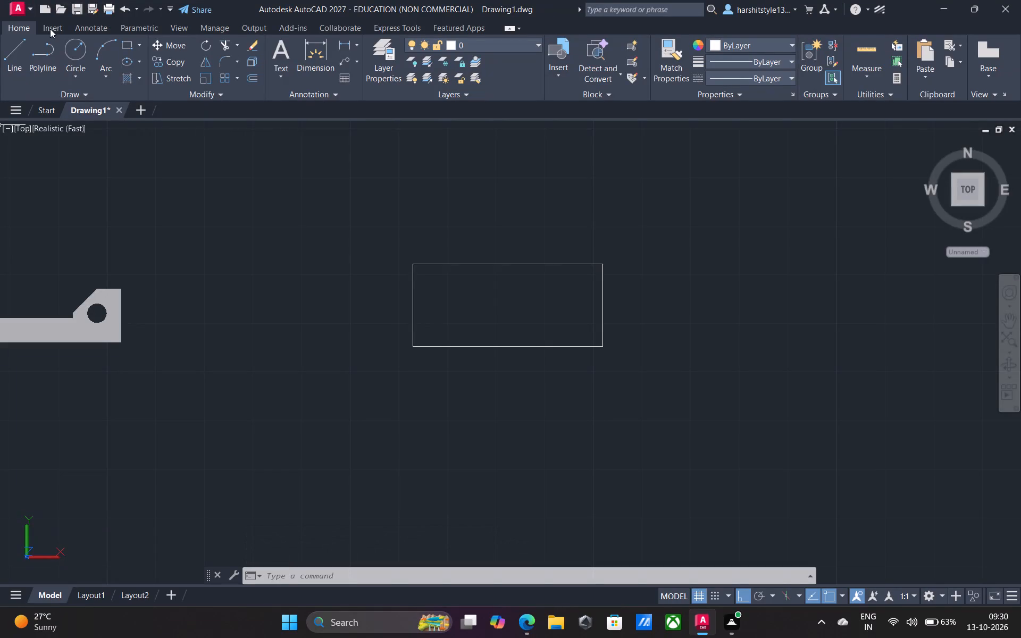
{"action": "left_click", "coordinate": [19, 44]}
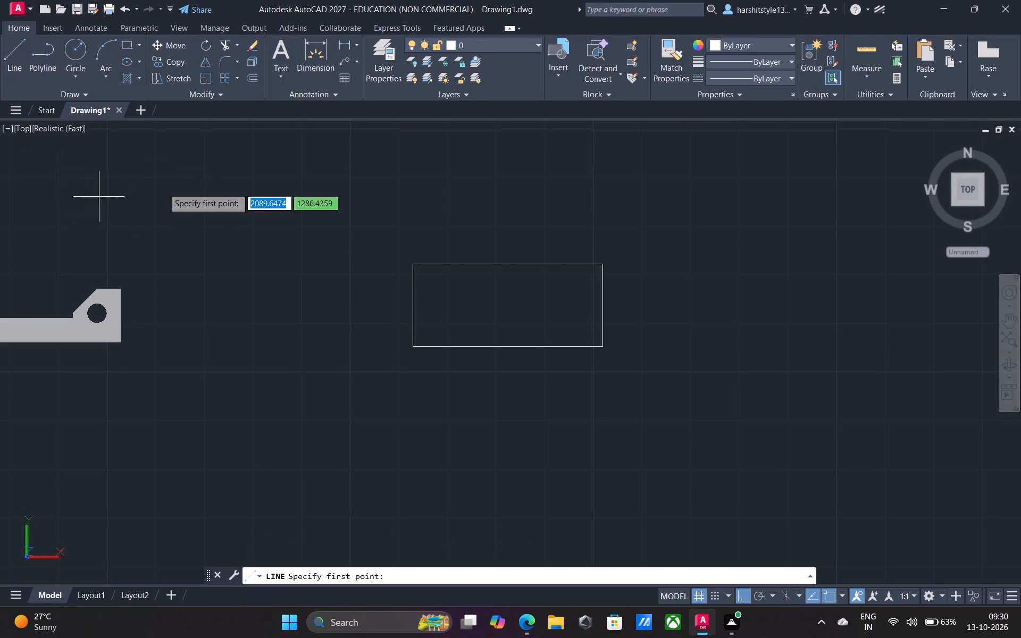
{"action": "left_click", "coordinate": [414, 266]}
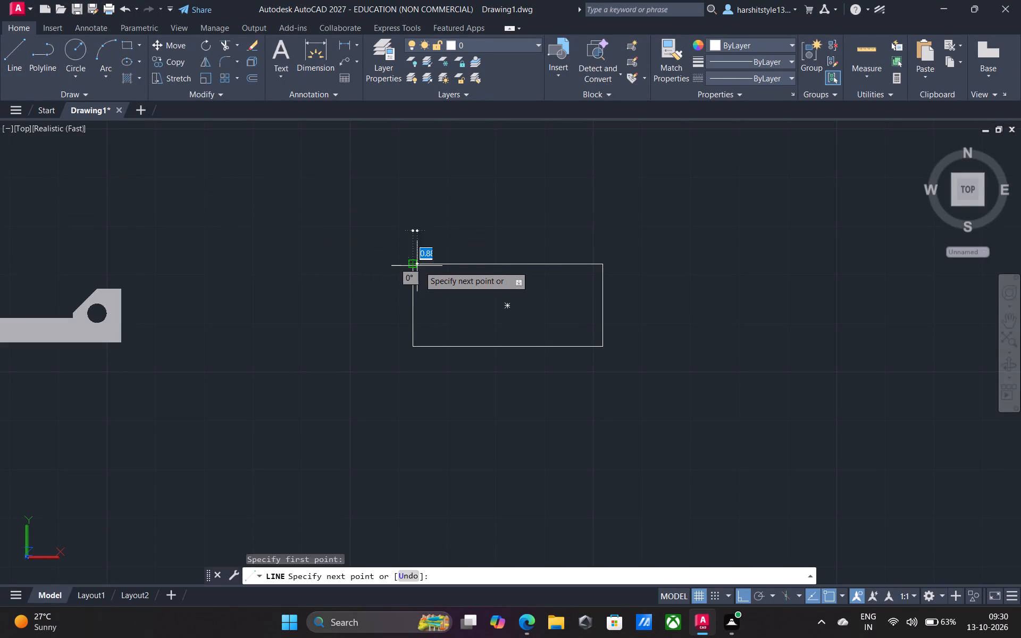
{"action": "key", "text": "4"}
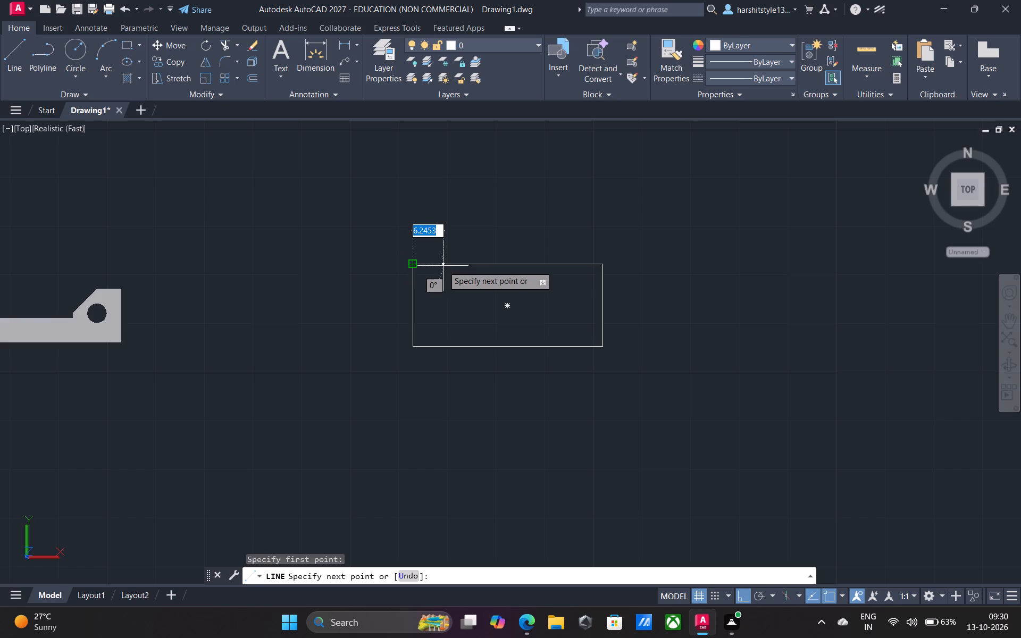
{"action": "key", "text": "Return"}
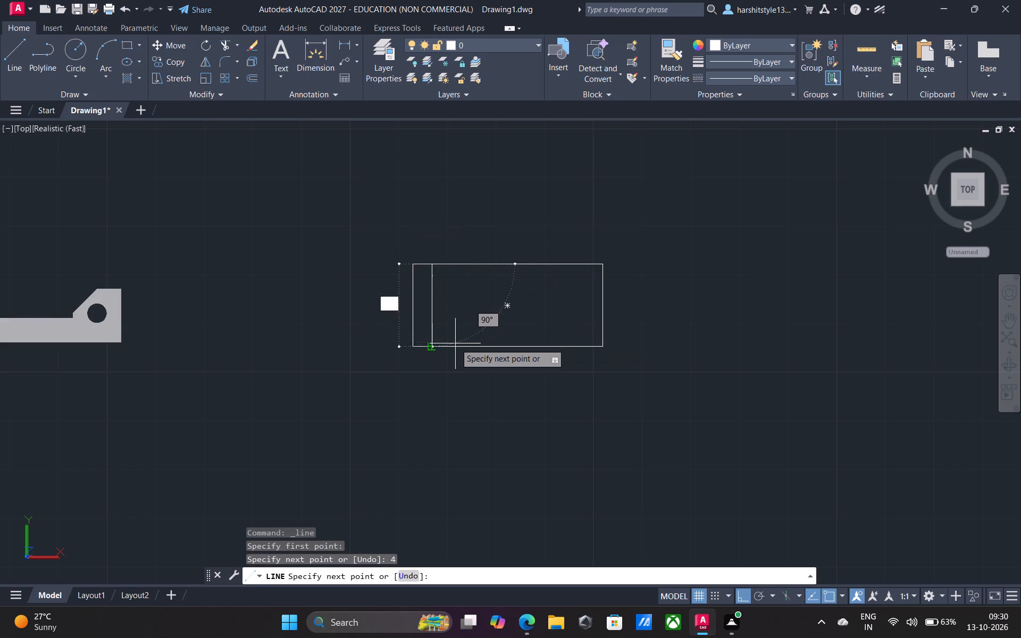
{"action": "key", "text": "4"}
{"action": "key", "text": "Return"}
{"action": "key", "text": "Return"}
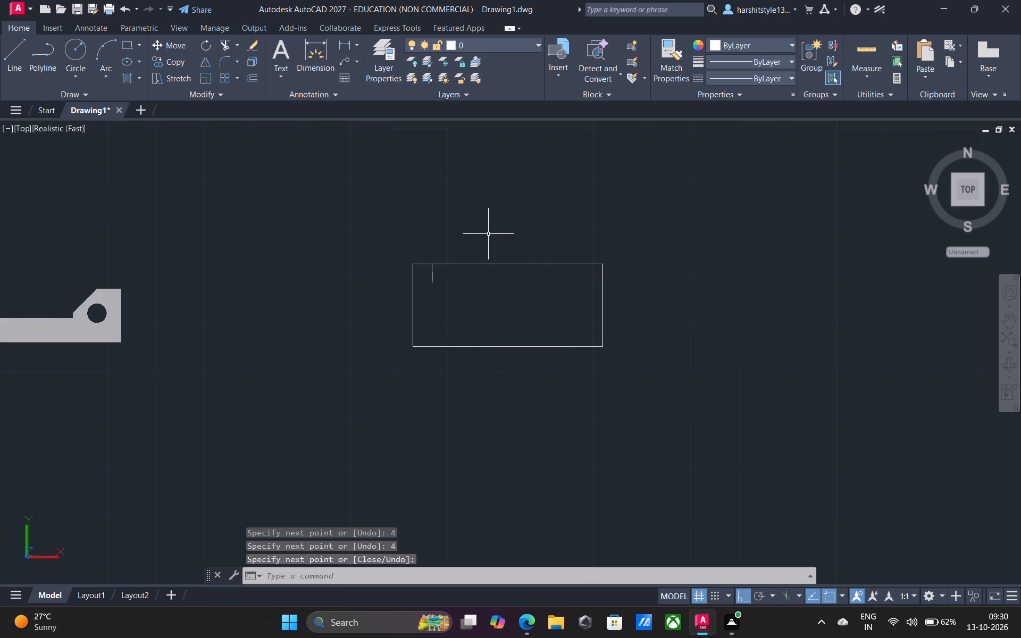
Draw connected lines from the top end of the short vertical line, 5 units right along the edge and 5 units down.
{"action": "scroll", "coordinate": [488, 234], "scroll_direction": "up", "scroll_amount": 2}
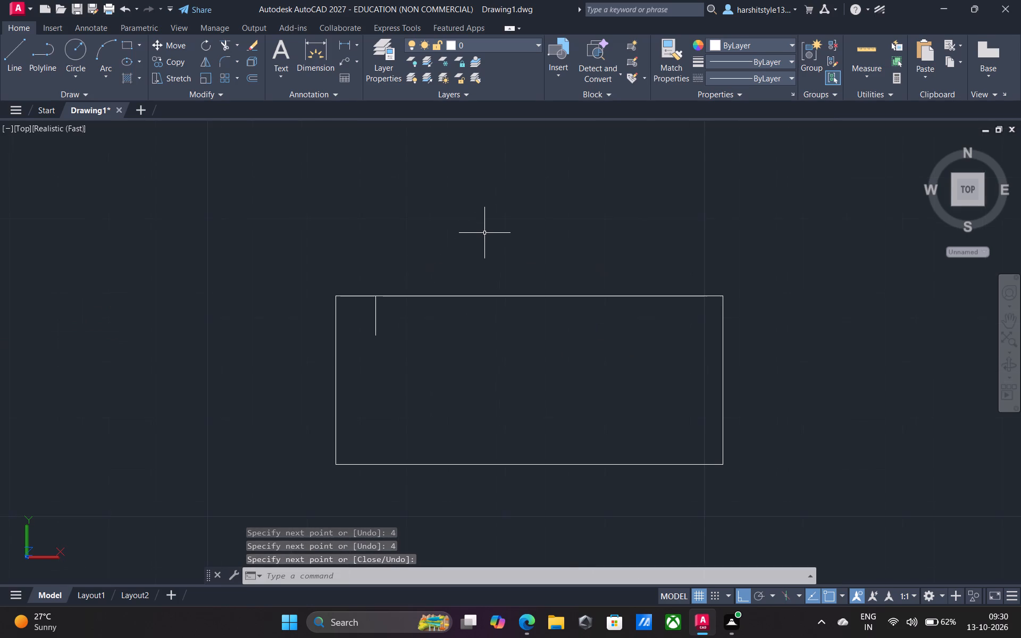
{"action": "scroll", "coordinate": [483, 233], "scroll_direction": "up", "scroll_amount": 1}
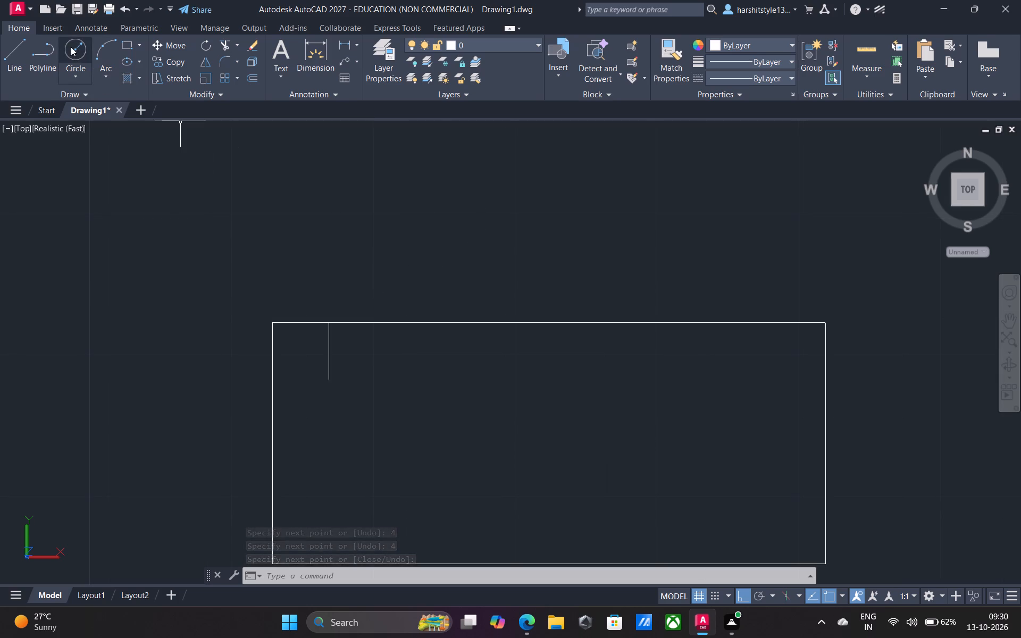
{"action": "left_click", "coordinate": [12, 48]}
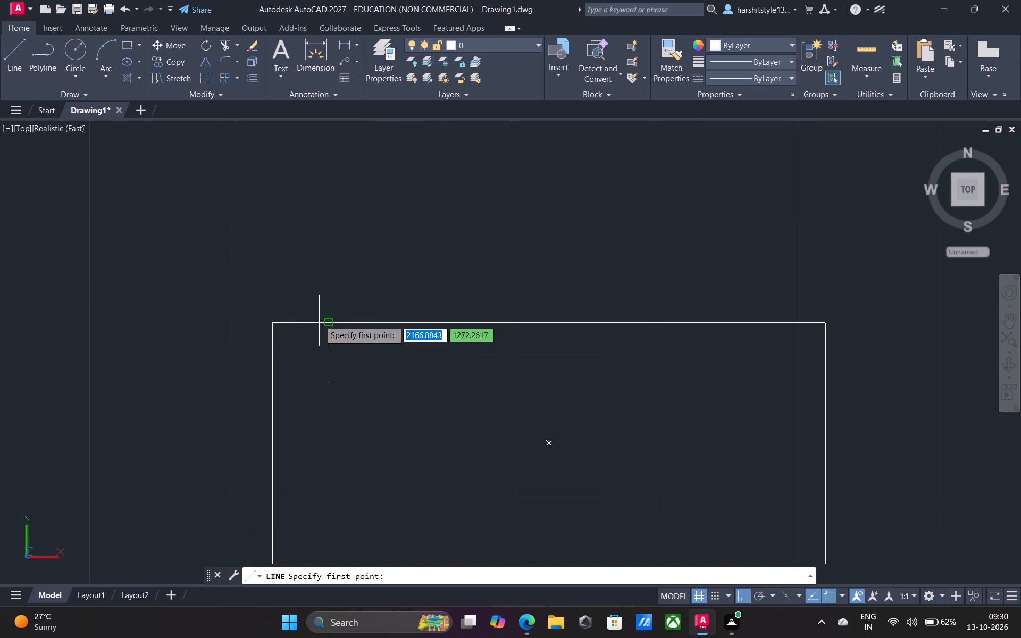
{"action": "left_click", "coordinate": [328, 323]}
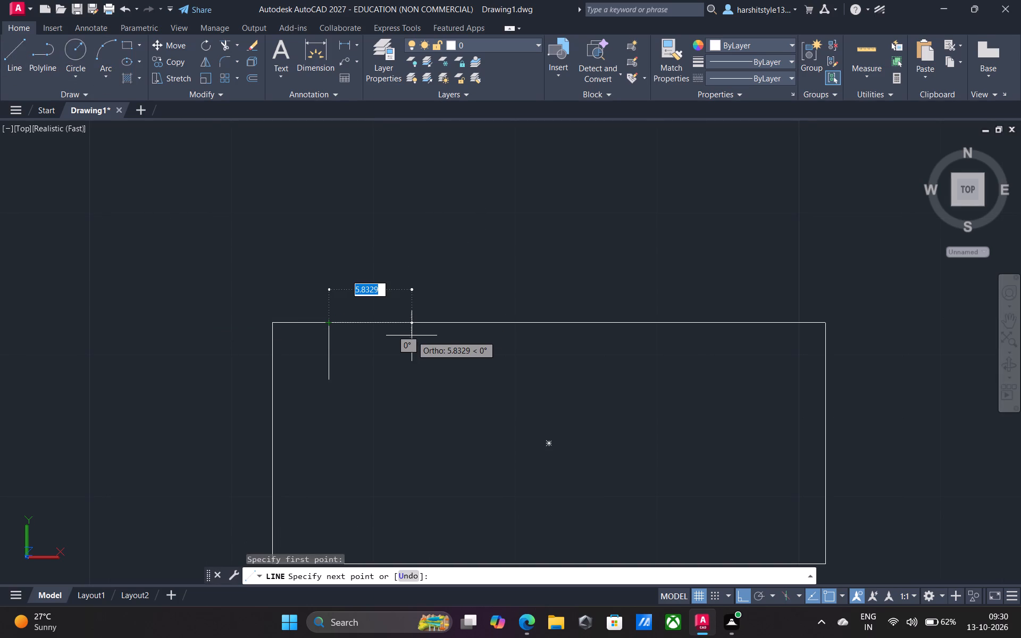
{"action": "key", "text": "5"}
{"action": "key", "text": "Return"}
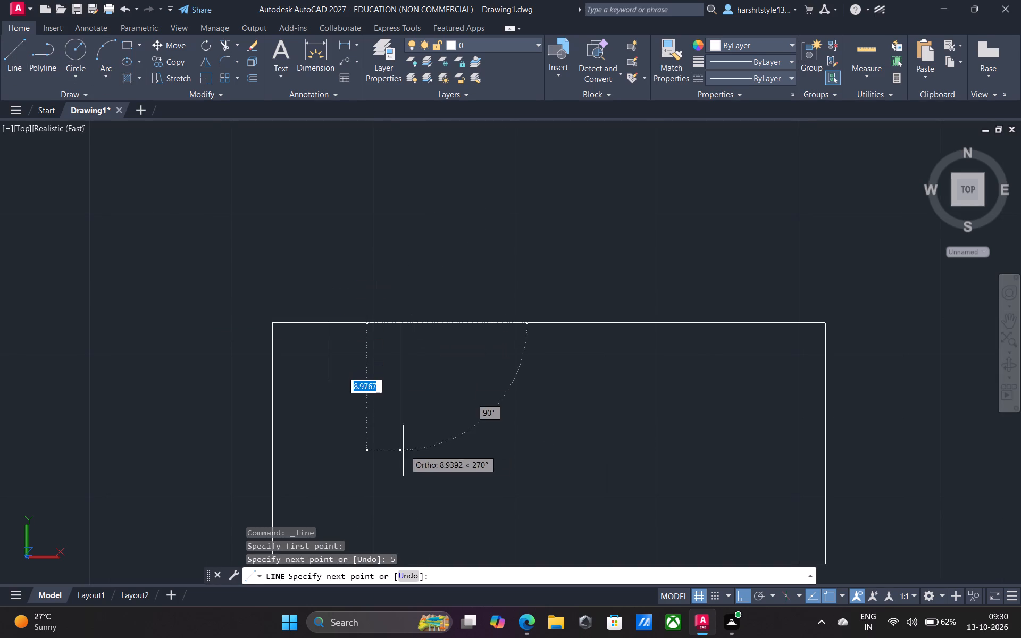
{"action": "key", "text": "5"}
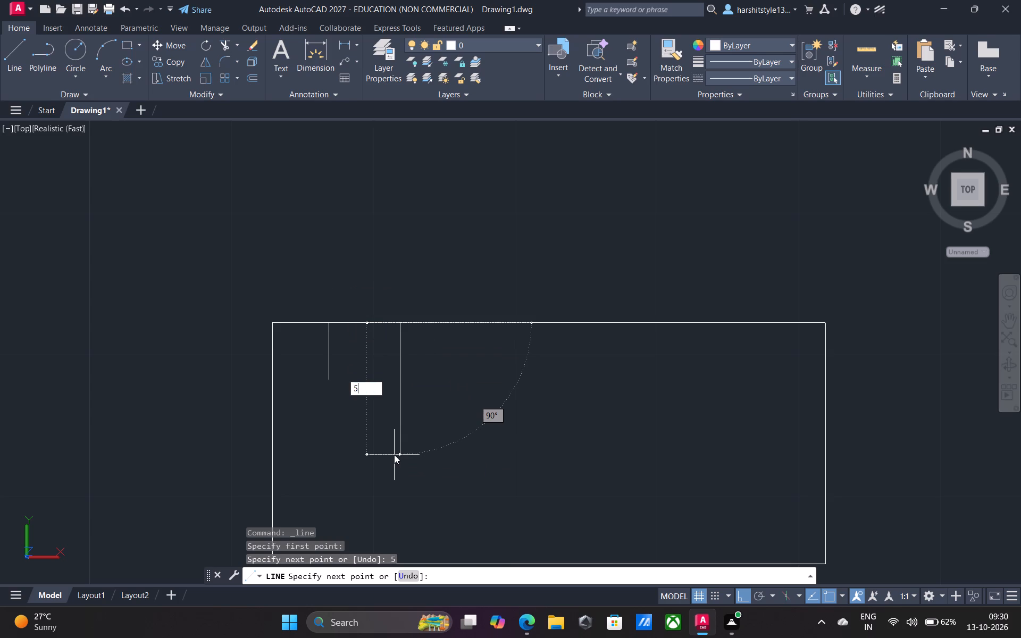
{"action": "key", "text": "Return"}
{"action": "key", "text": "Return"}
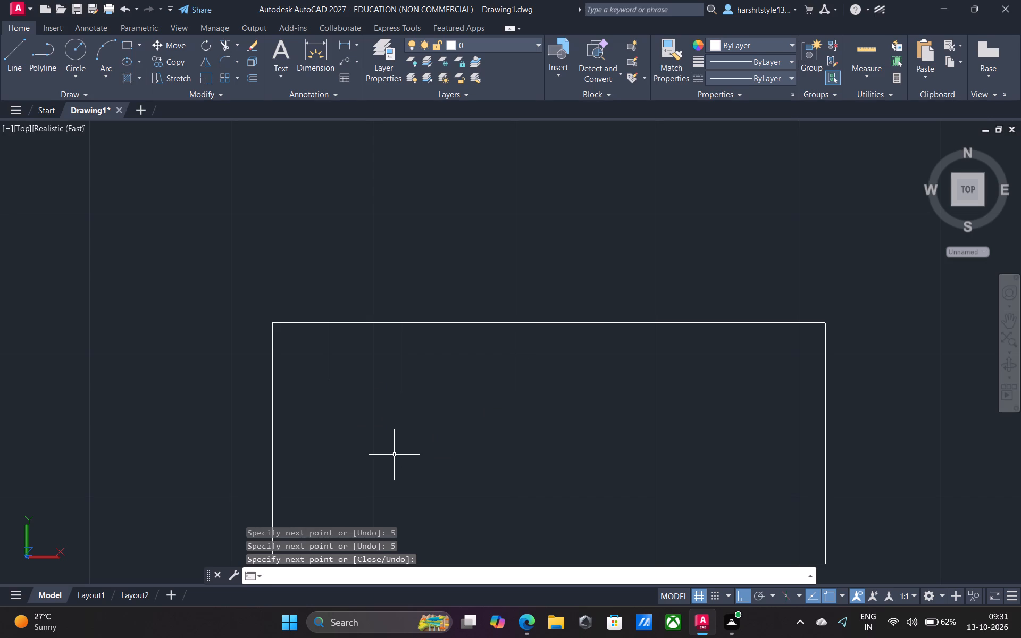
Draw connected lines from the rectangle's upper-right corner, 8 units left along the top edge and 3 units down.
{"action": "left_click", "coordinate": [13, 47]}
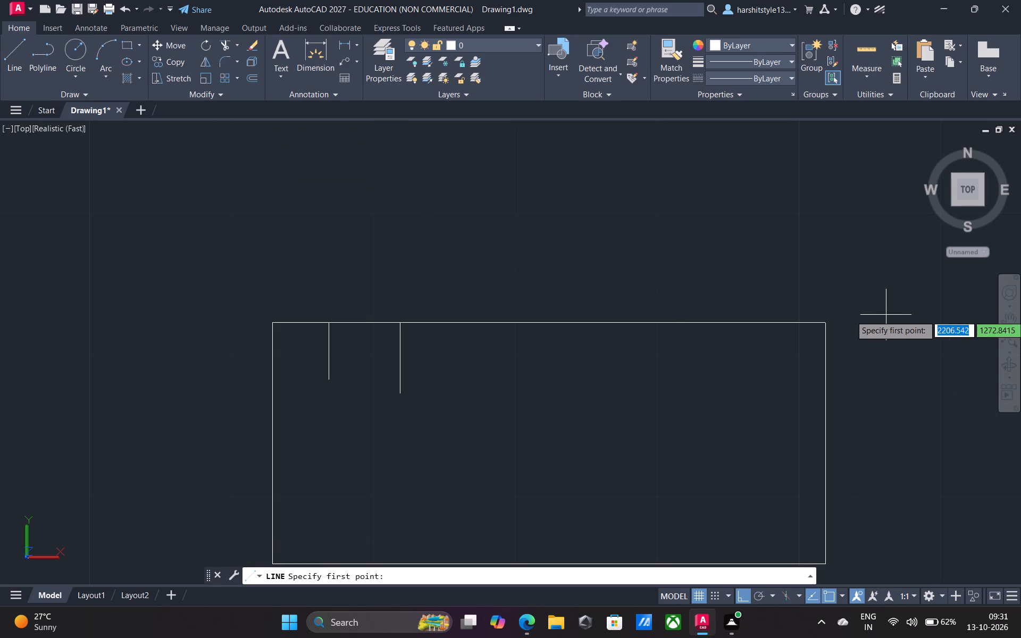
{"action": "left_click", "coordinate": [823, 323]}
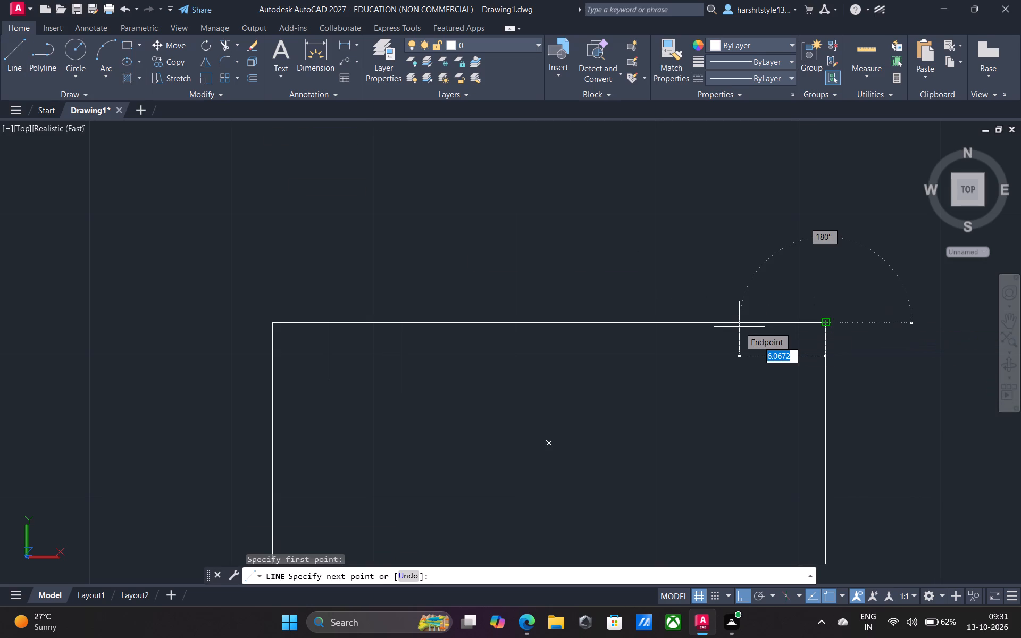
{"action": "key", "text": "8"}
{"action": "key", "text": "Return"}
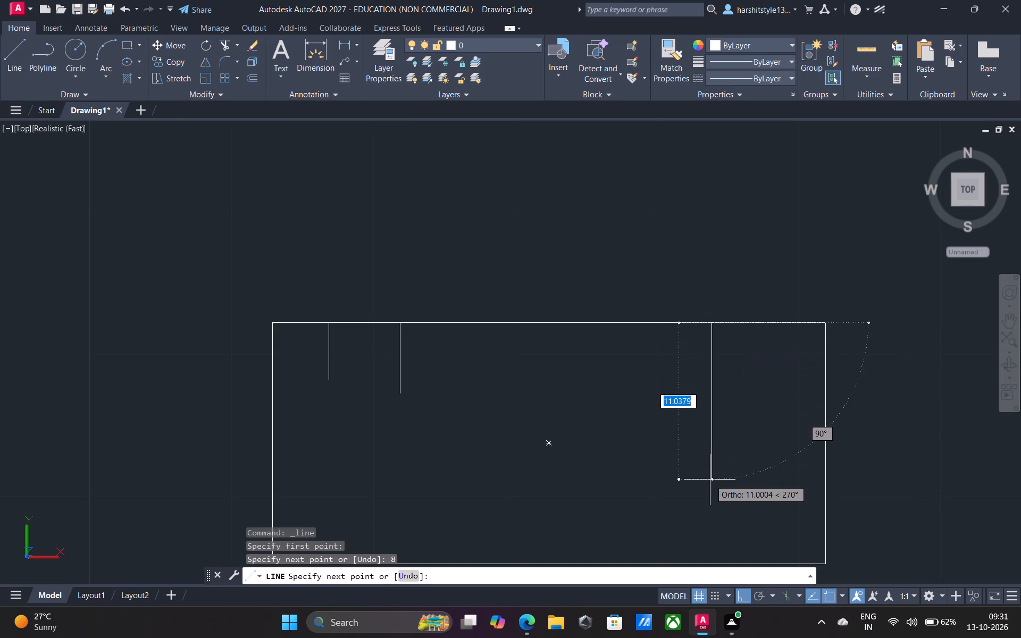
{"action": "key", "text": "3"}
{"action": "key", "text": "Return"}
{"action": "key", "text": "Return"}
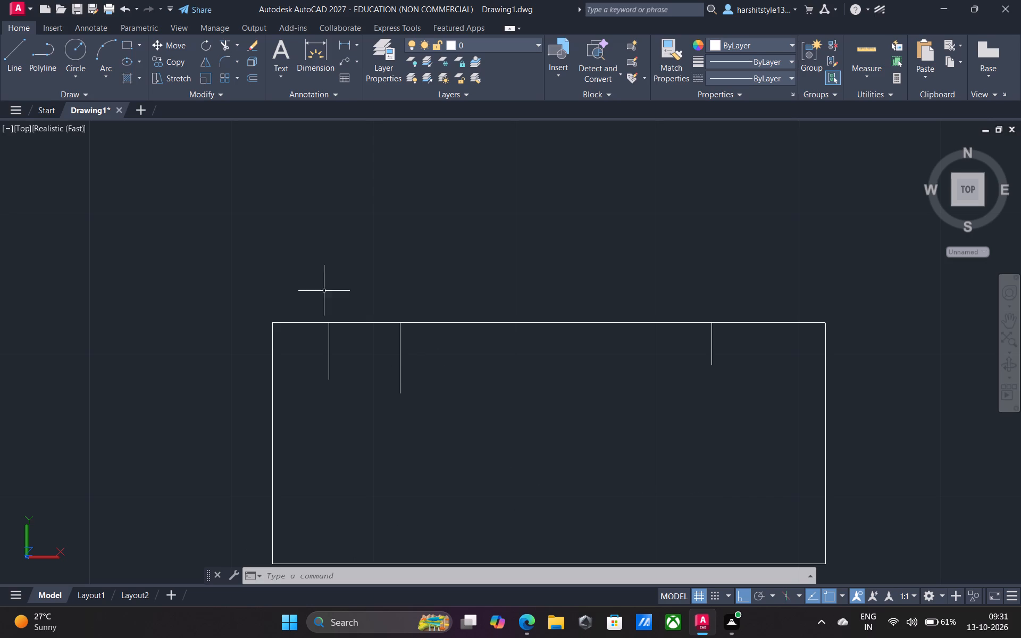
Draw connected lines from the rectangle's upper-left corner, 8 units right along the top edge and 14 units down.
{"action": "left_click", "coordinate": [19, 43]}
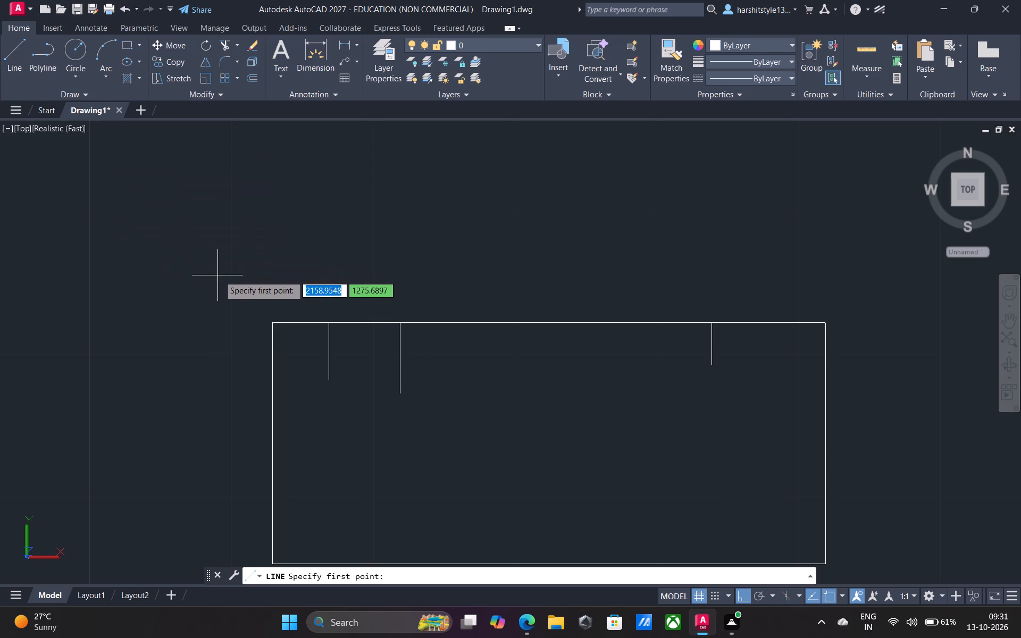
{"action": "left_click", "coordinate": [271, 324]}
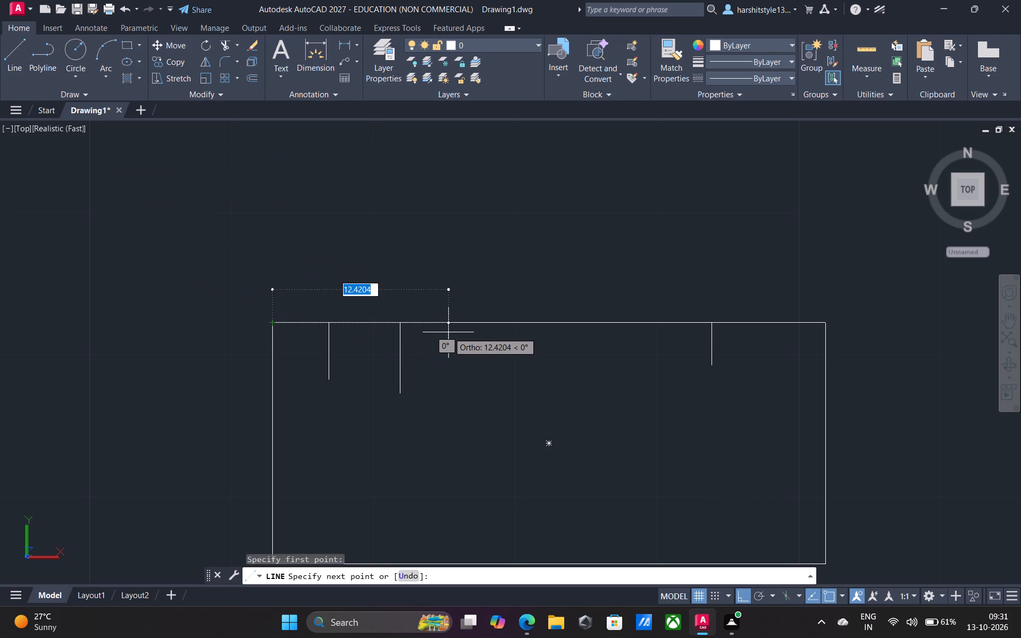
{"action": "key", "text": "8"}
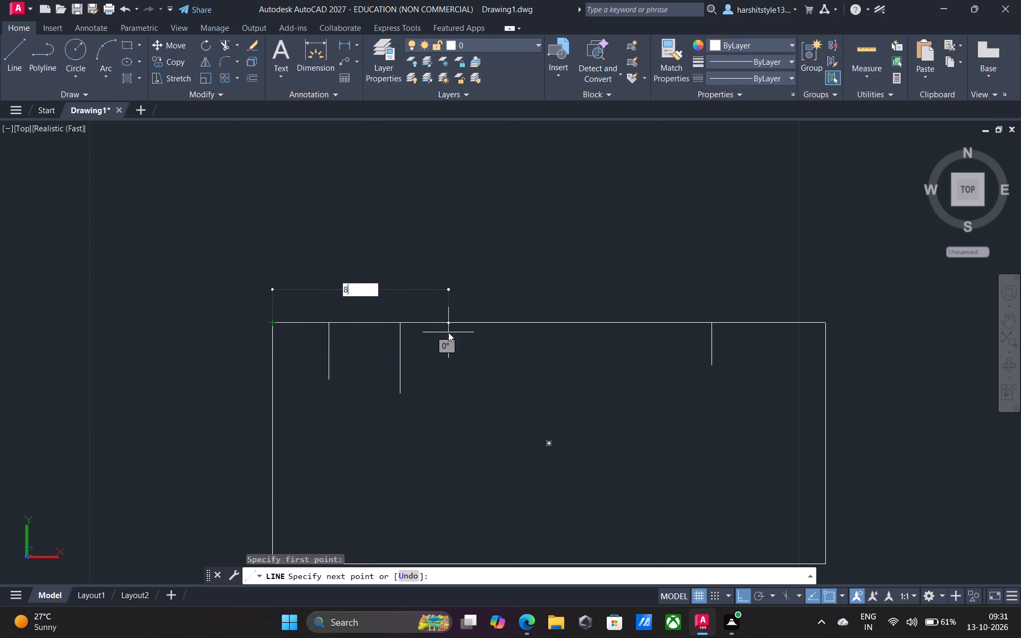
{"action": "key", "text": "Return"}
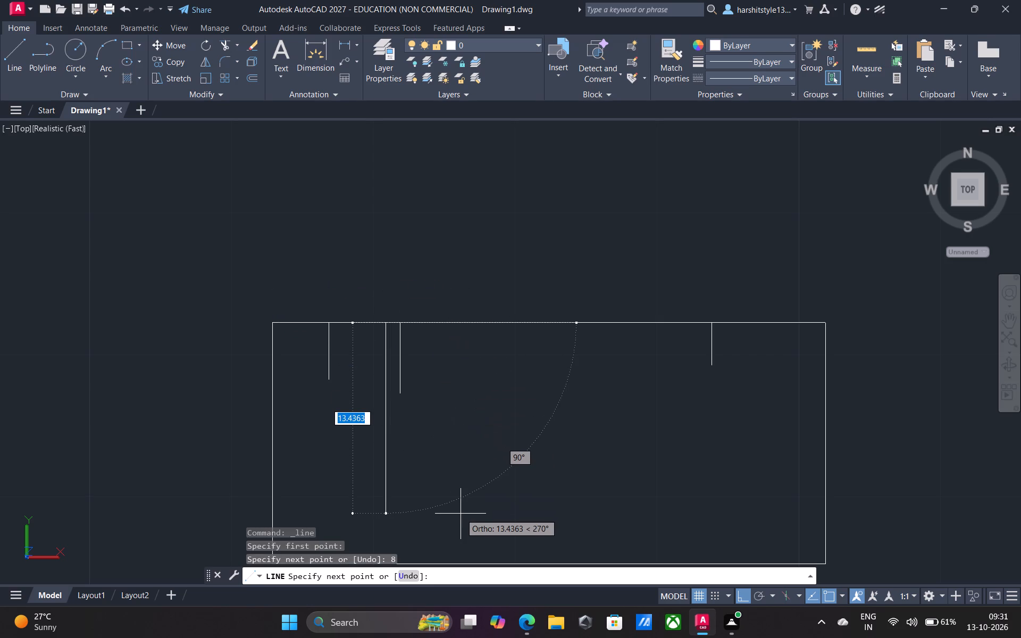
{"action": "type", "text": "14"}
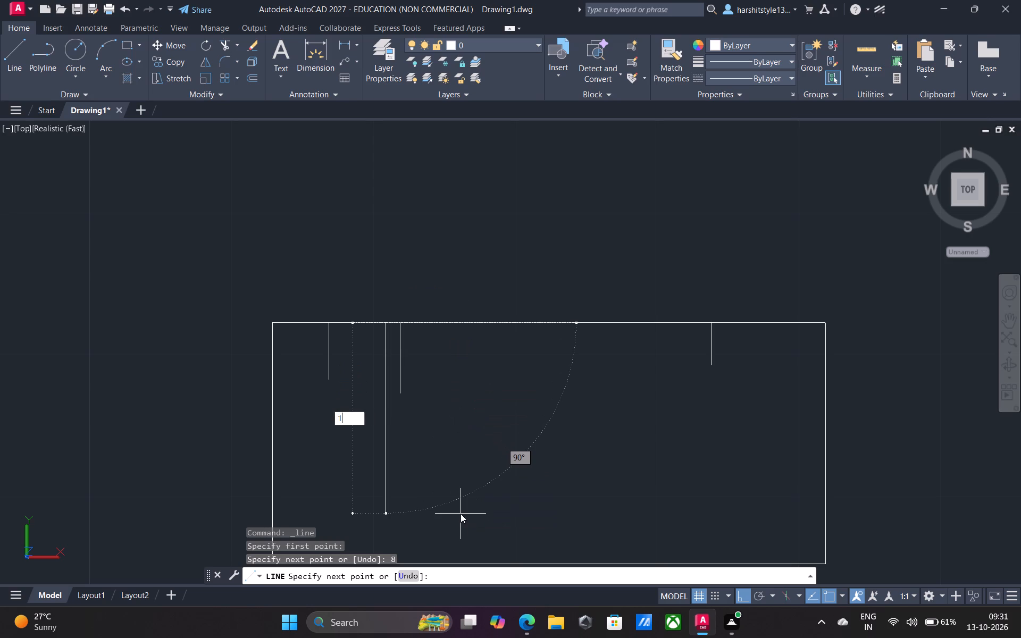
{"action": "key", "text": "Return"}
{"action": "key", "text": "Return"}
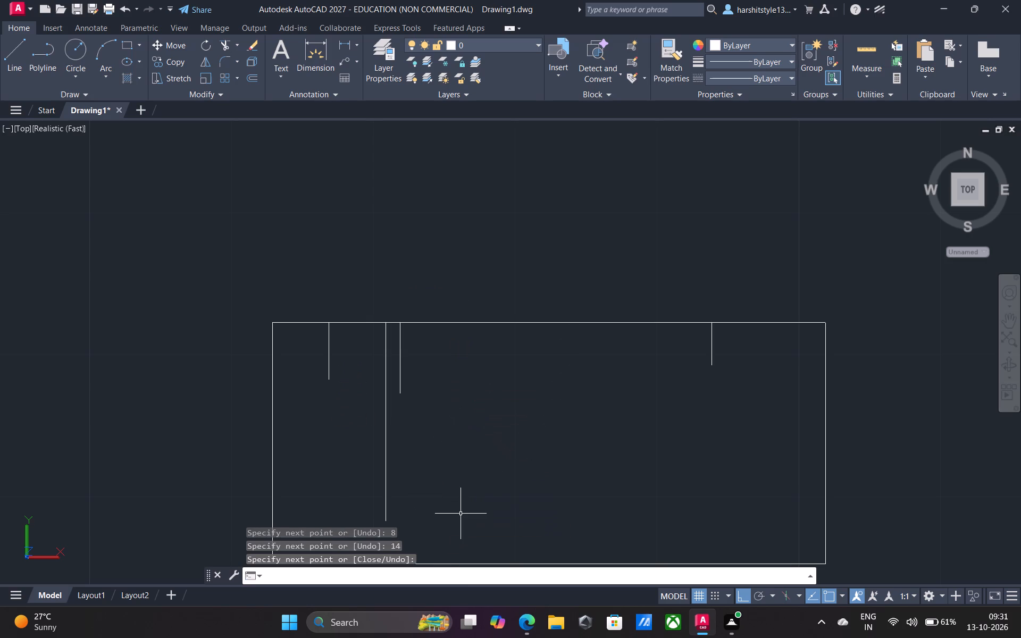
Draw connected lines from the rectangle's lower-right corner, 8 units left along the bottom edge and 4 units up.
{"action": "middle_click_drag", "start_coordinate": [470, 530], "coordinate": [455, 396]}
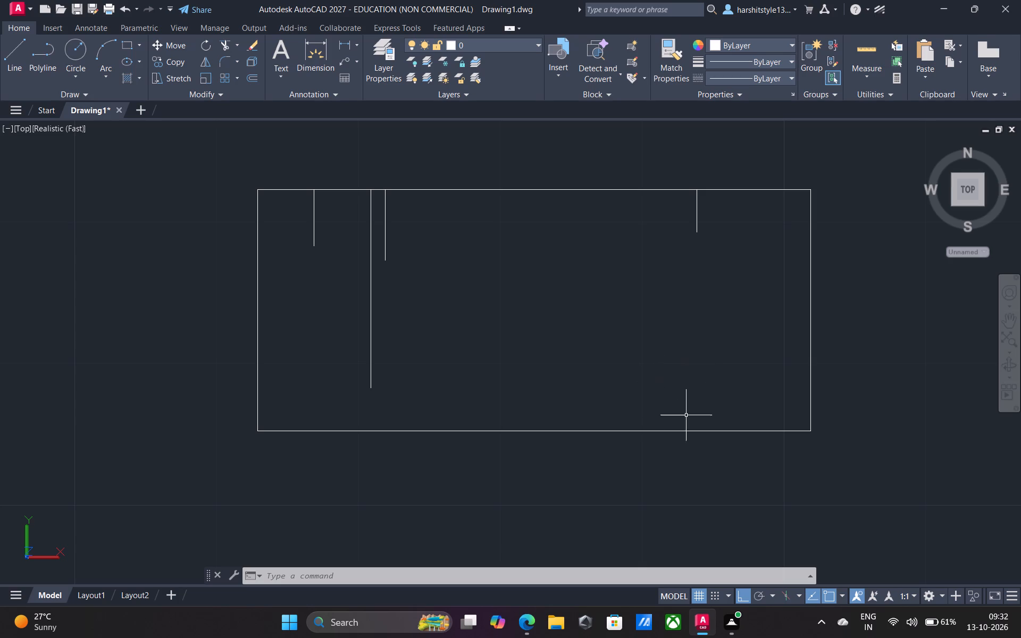
{"action": "left_click", "coordinate": [11, 45]}
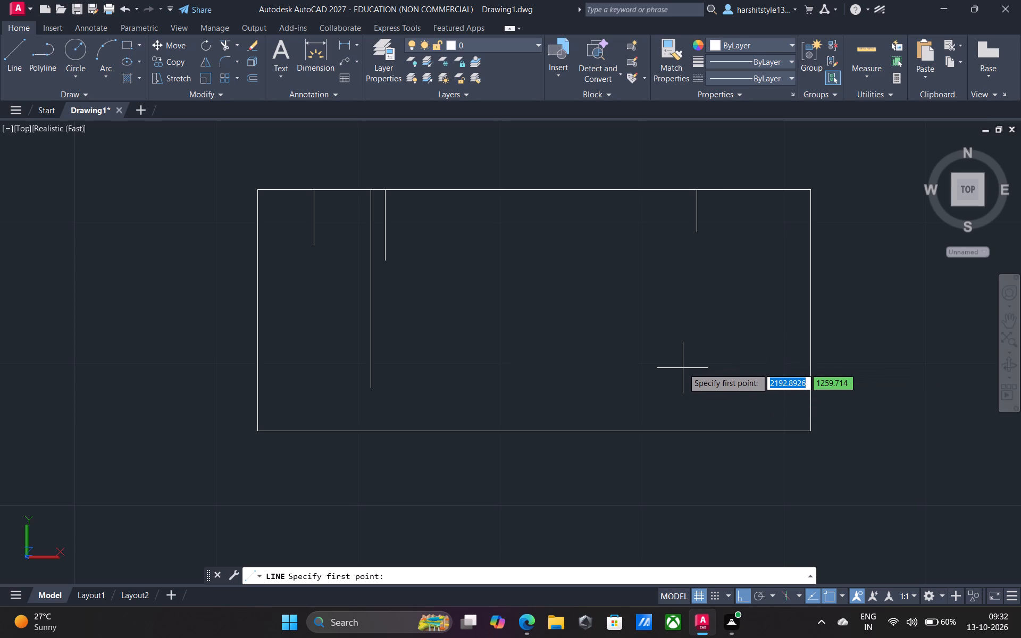
{"action": "left_click", "coordinate": [811, 434]}
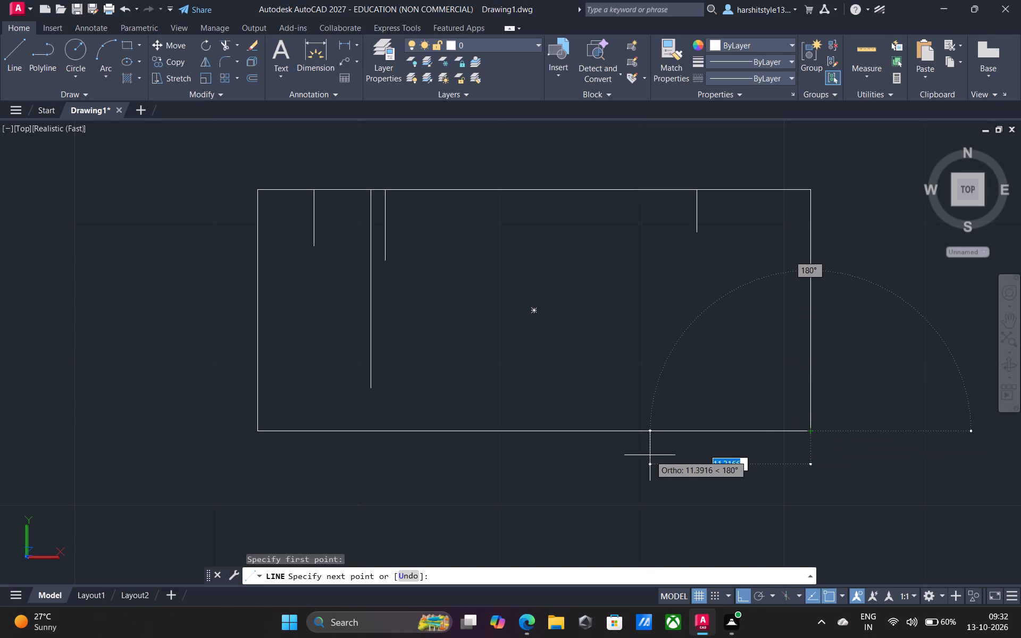
{"action": "key", "text": "5"}
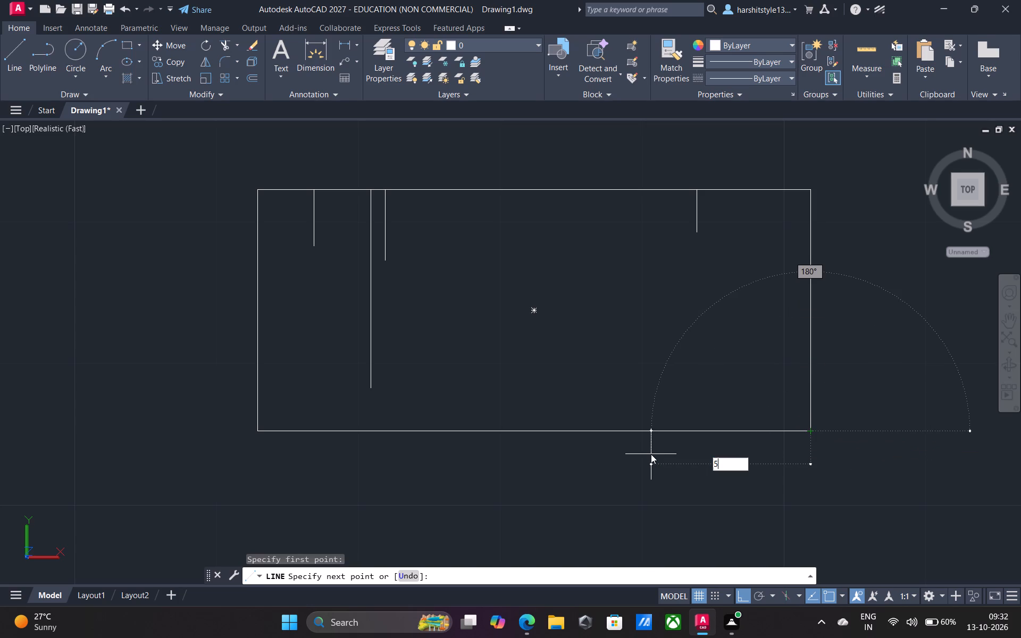
{"action": "key", "text": "BackSpace"}
{"action": "key", "text": "8"}
{"action": "key", "text": "Return"}
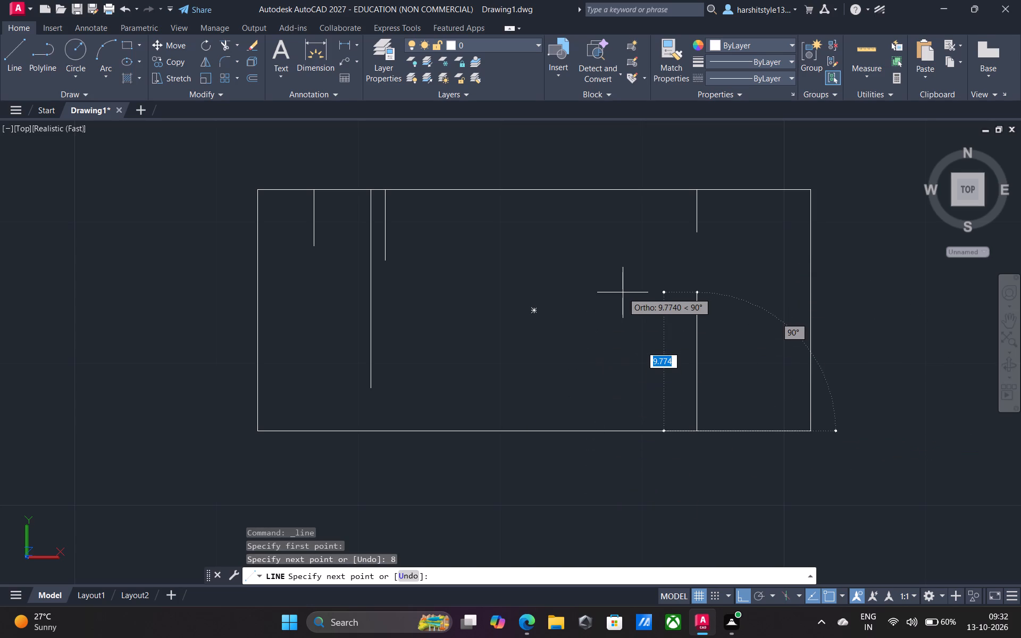
{"action": "key", "text": "4"}
{"action": "key", "text": "Return"}
{"action": "key", "text": "Return"}
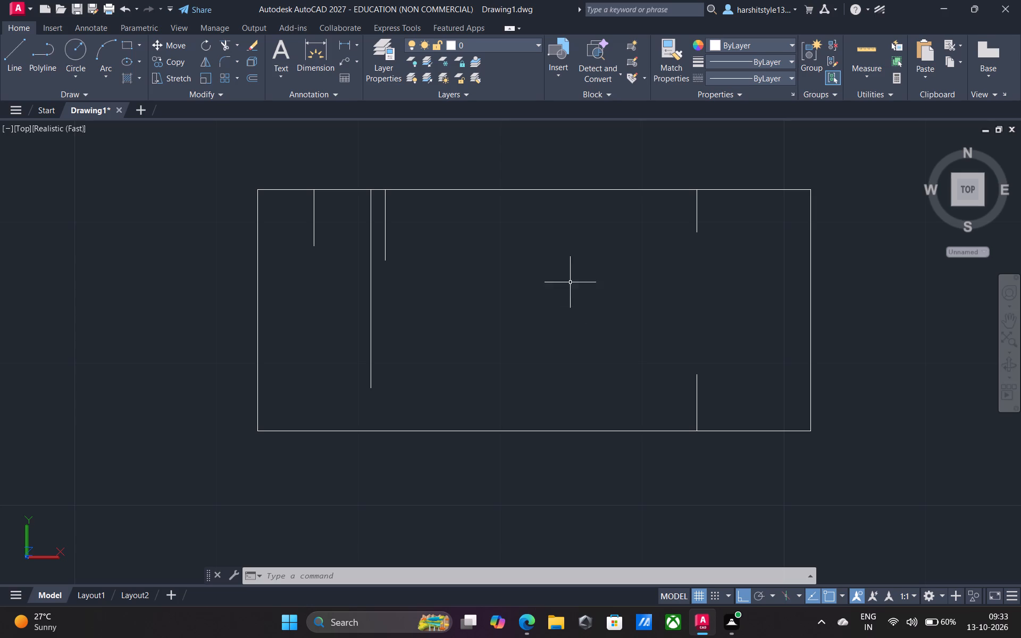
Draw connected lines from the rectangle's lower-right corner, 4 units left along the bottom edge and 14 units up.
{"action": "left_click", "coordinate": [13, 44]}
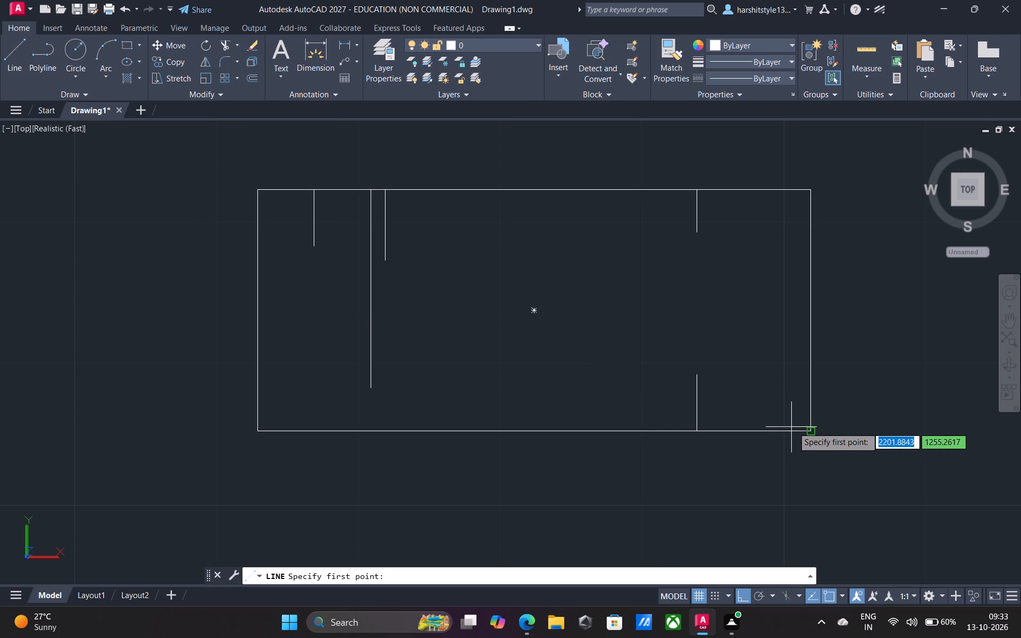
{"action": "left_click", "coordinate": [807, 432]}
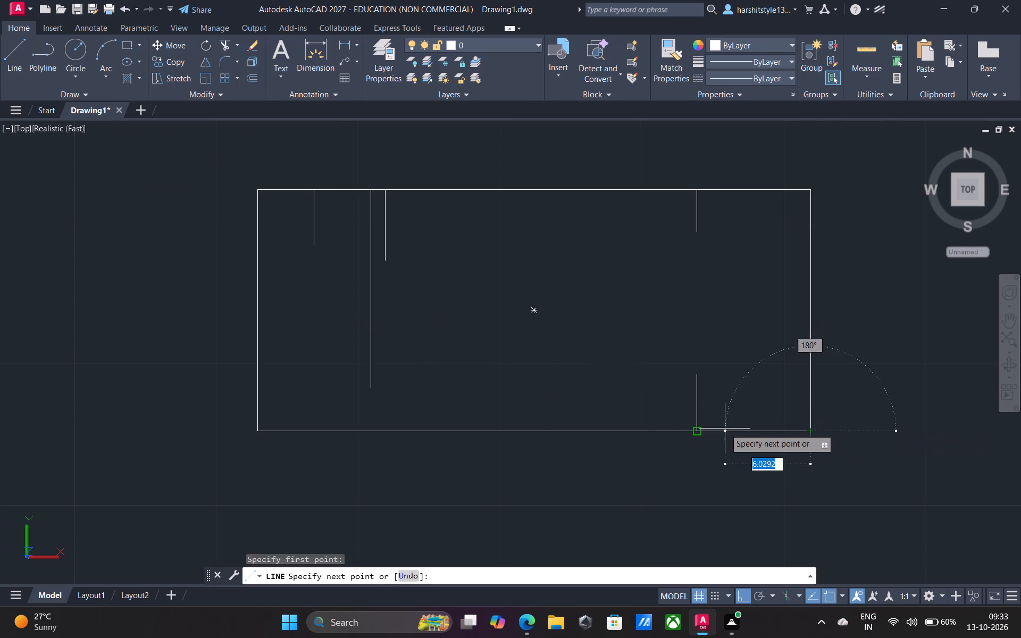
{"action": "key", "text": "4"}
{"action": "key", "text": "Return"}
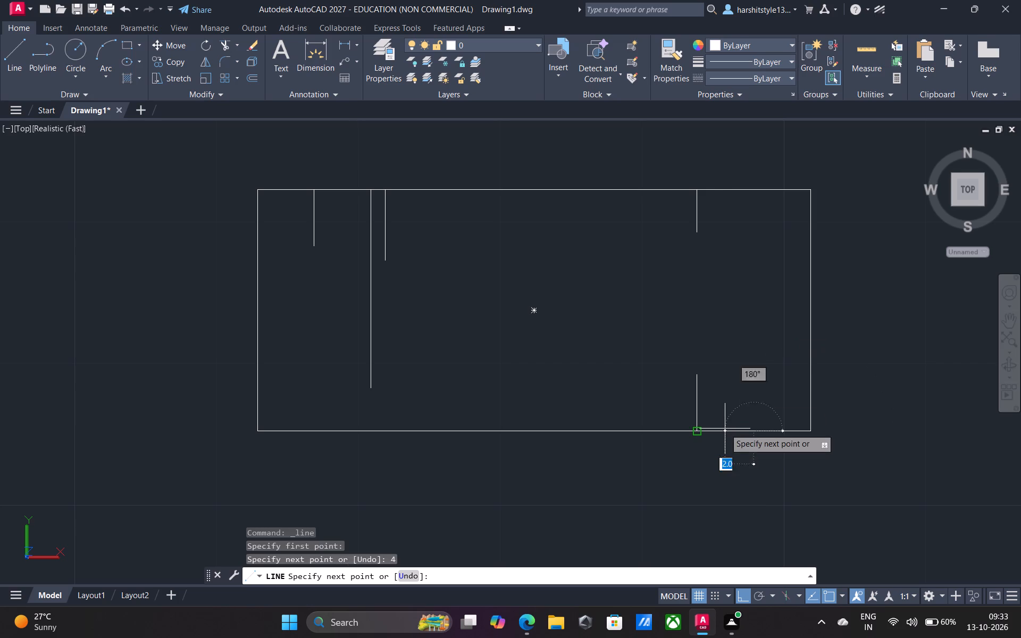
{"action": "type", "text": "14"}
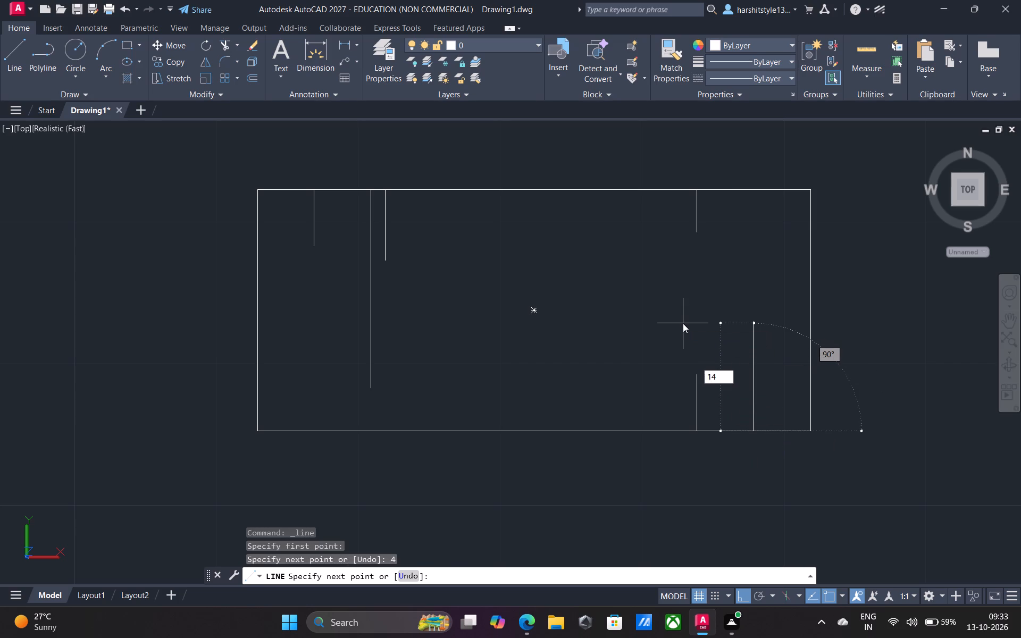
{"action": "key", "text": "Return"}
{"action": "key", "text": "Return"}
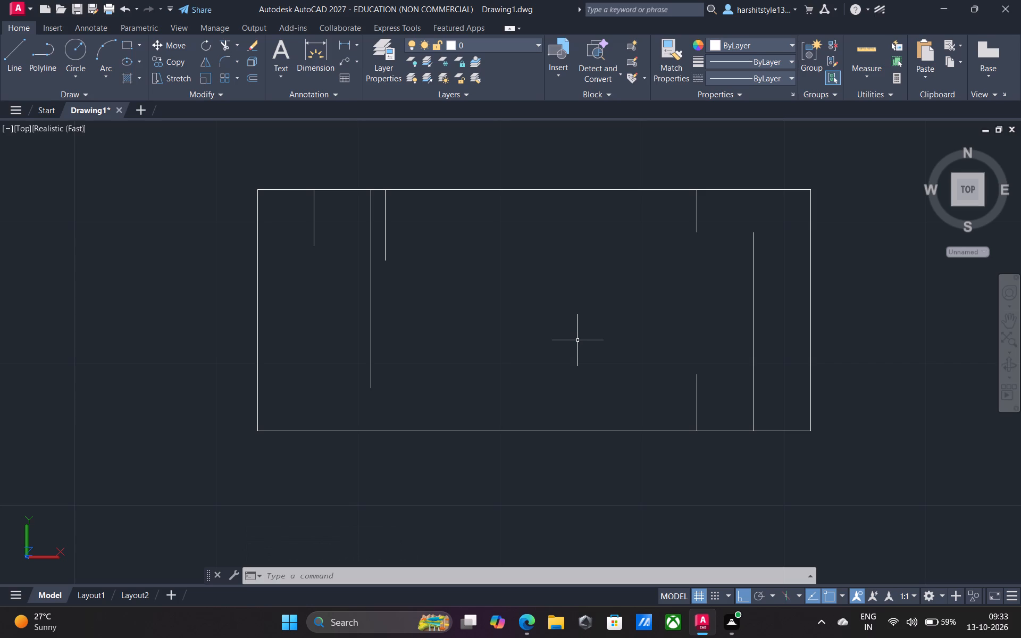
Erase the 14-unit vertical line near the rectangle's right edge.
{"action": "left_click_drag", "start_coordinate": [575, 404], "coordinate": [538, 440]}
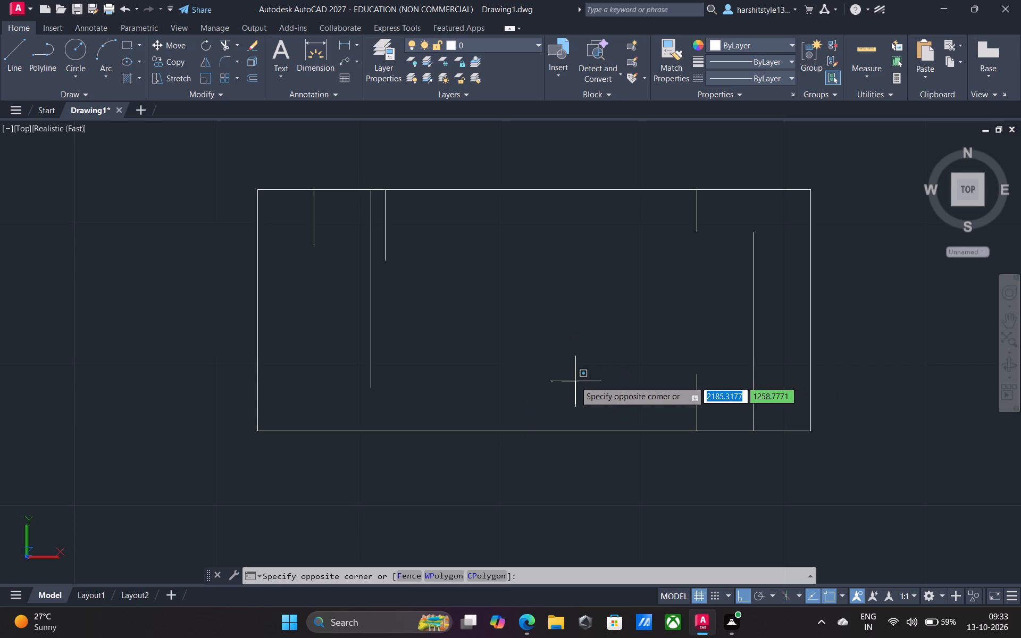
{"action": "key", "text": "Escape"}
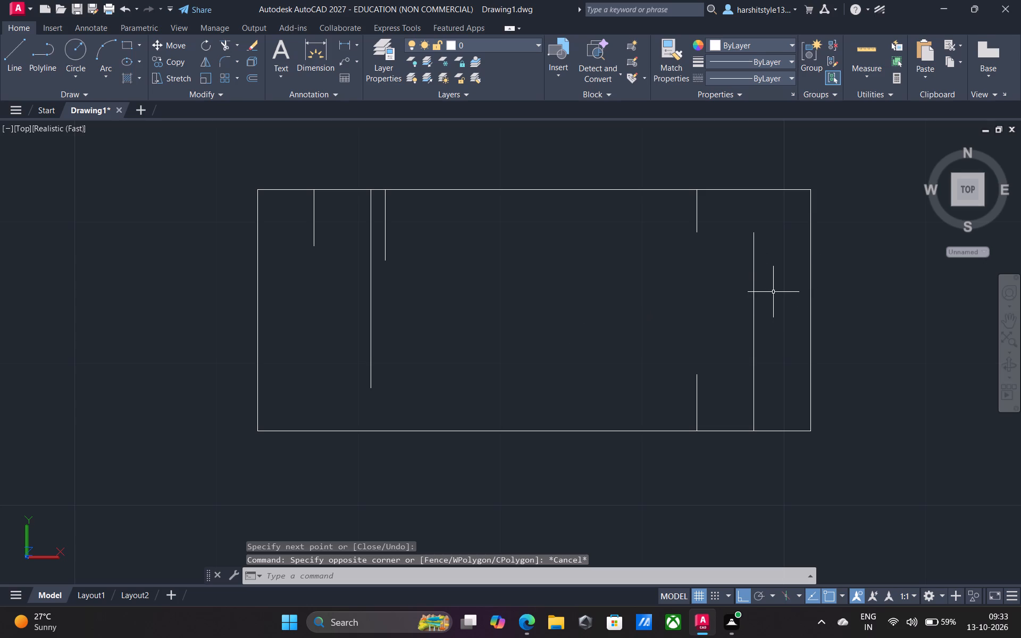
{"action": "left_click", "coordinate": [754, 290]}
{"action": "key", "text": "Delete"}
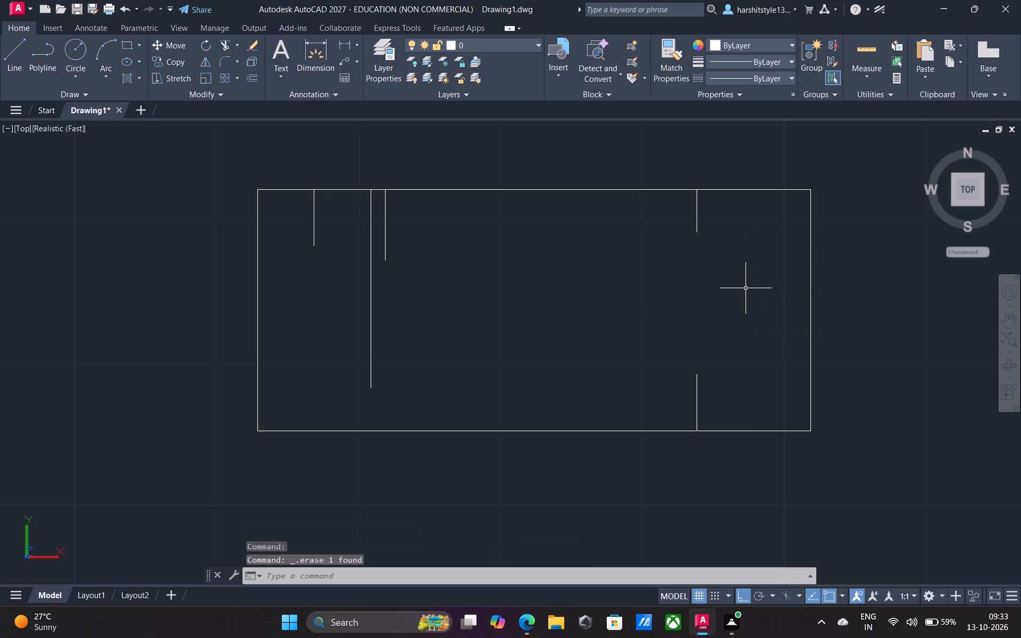
Draw connected lines from the rectangle's lower-right corner, 4 units left along the bottom edge and 4 units up.
{"action": "left_click", "coordinate": [13, 42]}
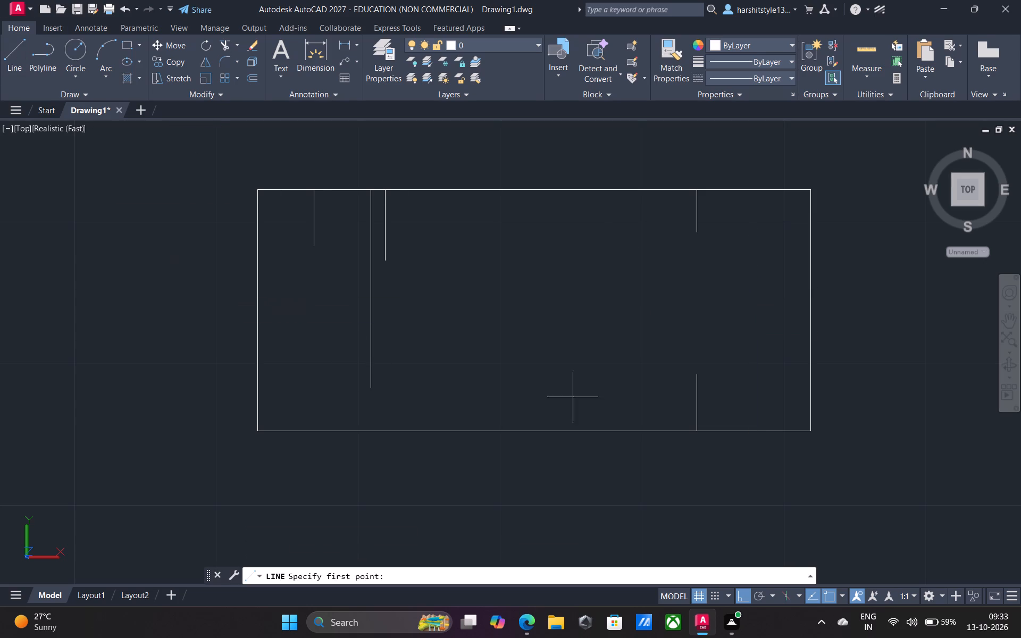
{"action": "left_click", "coordinate": [811, 432]}
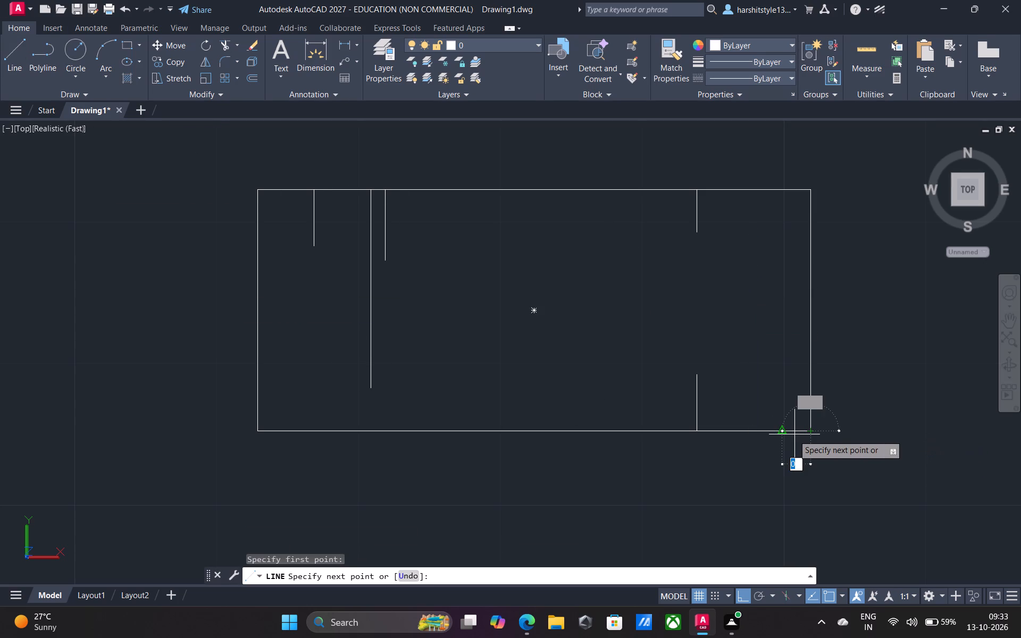
{"action": "key", "text": "4"}
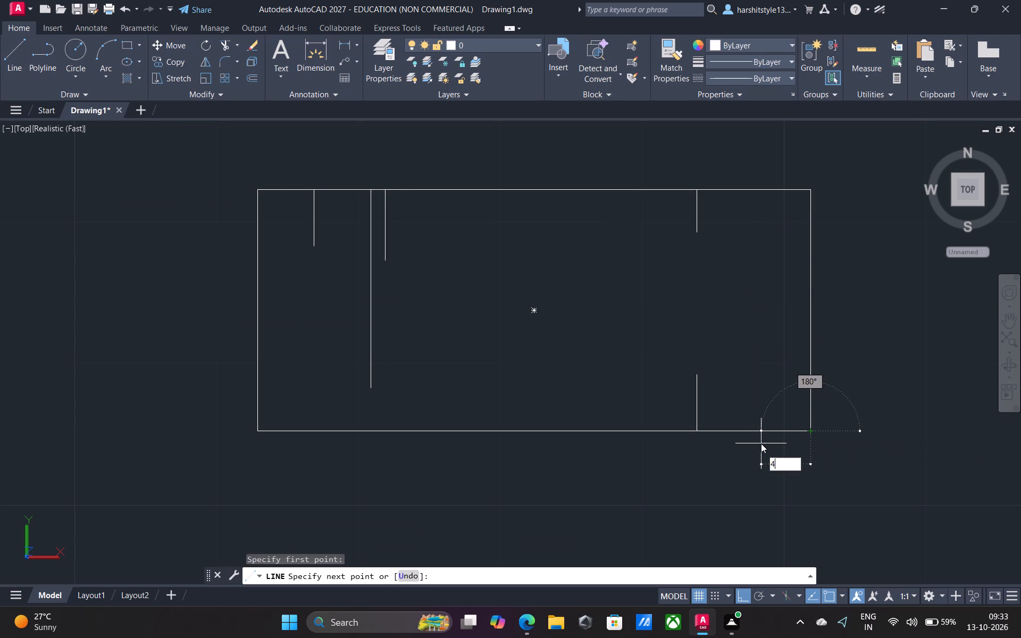
{"action": "key", "text": "Return"}
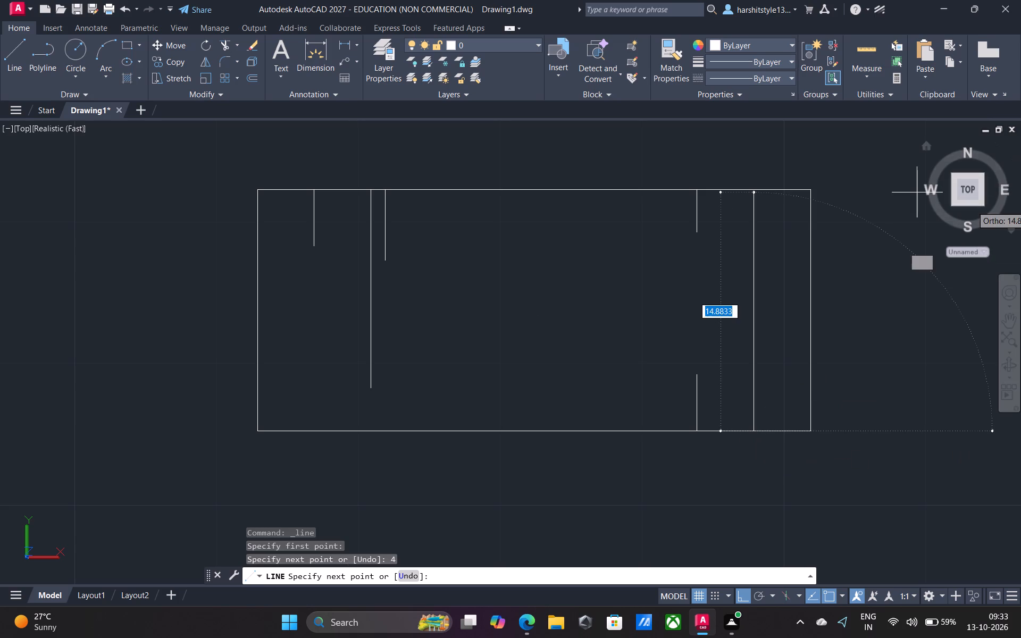
{"action": "key", "text": "4"}
{"action": "key", "text": "Return"}
{"action": "key", "text": "Return"}
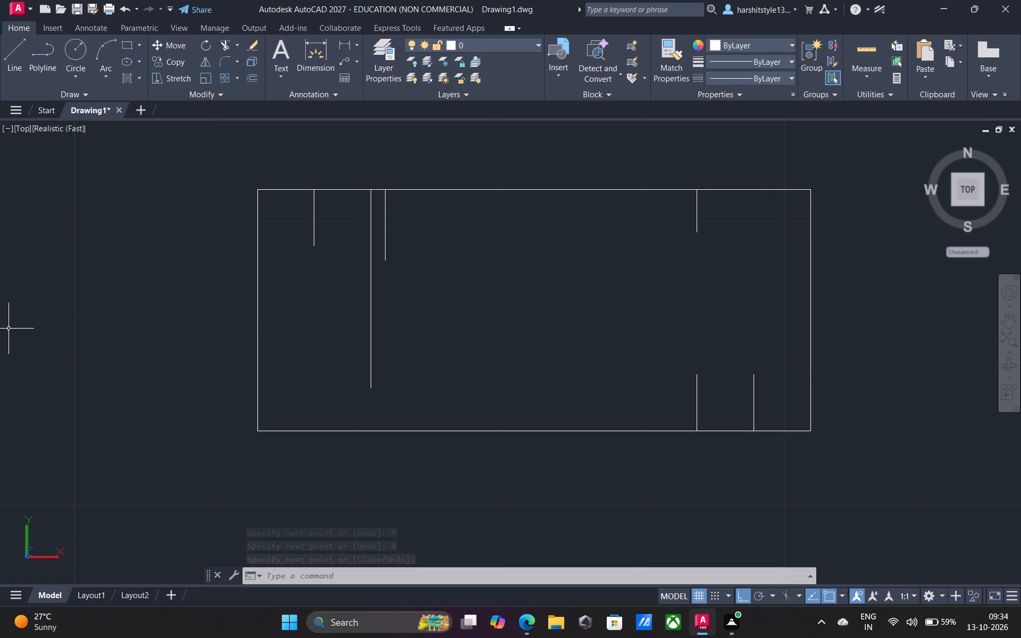
Draw circles of radius 1 centred on the lower ends of the 4-, 5- and 3-unit lines hanging from the top edge.
{"action": "left_click", "coordinate": [77, 45]}
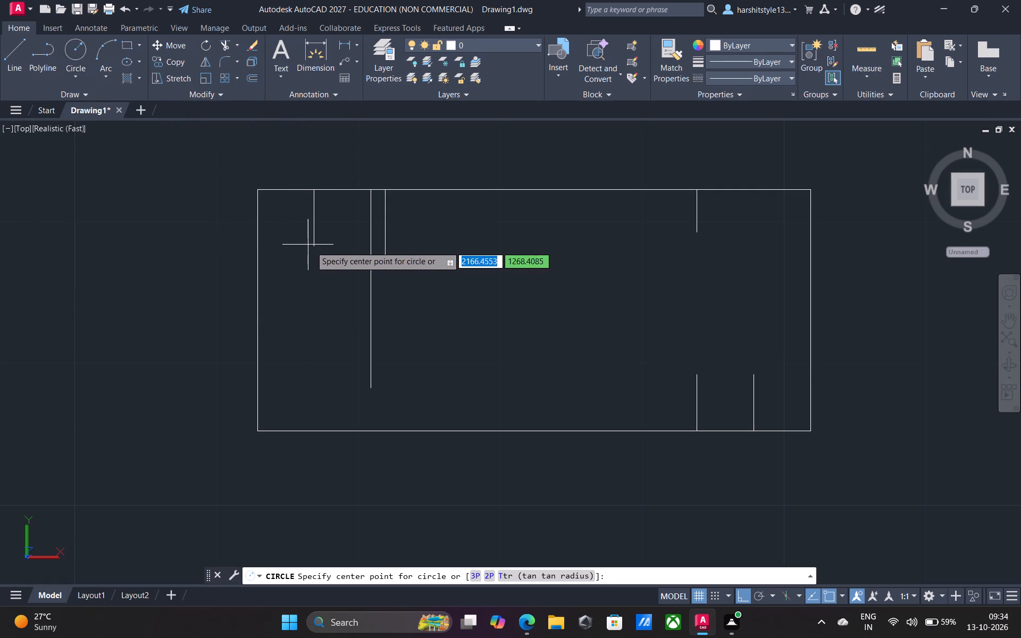
{"action": "left_click", "coordinate": [316, 245]}
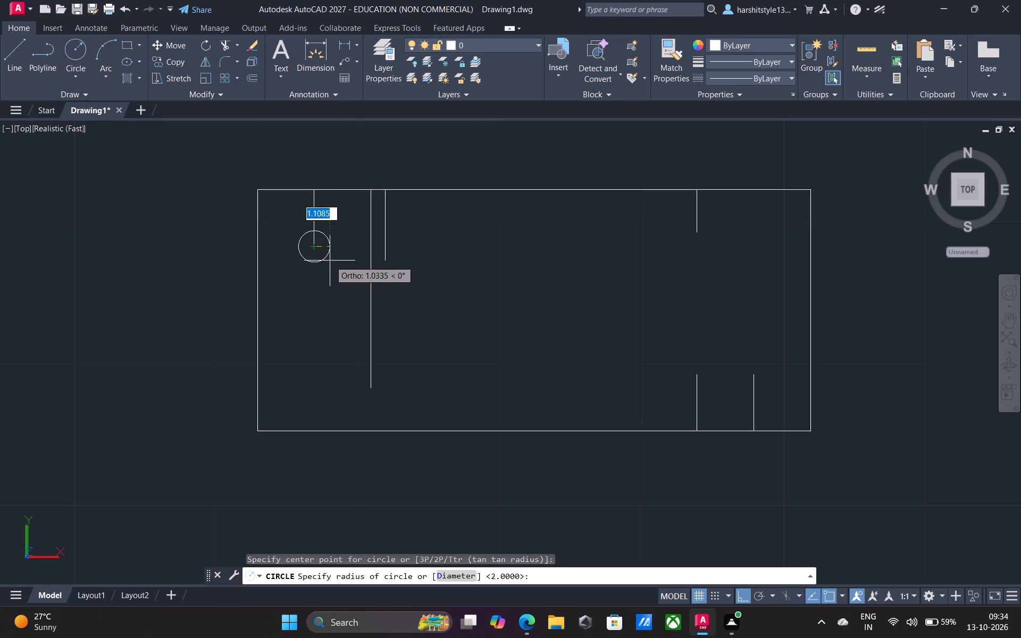
{"action": "key", "text": "1"}
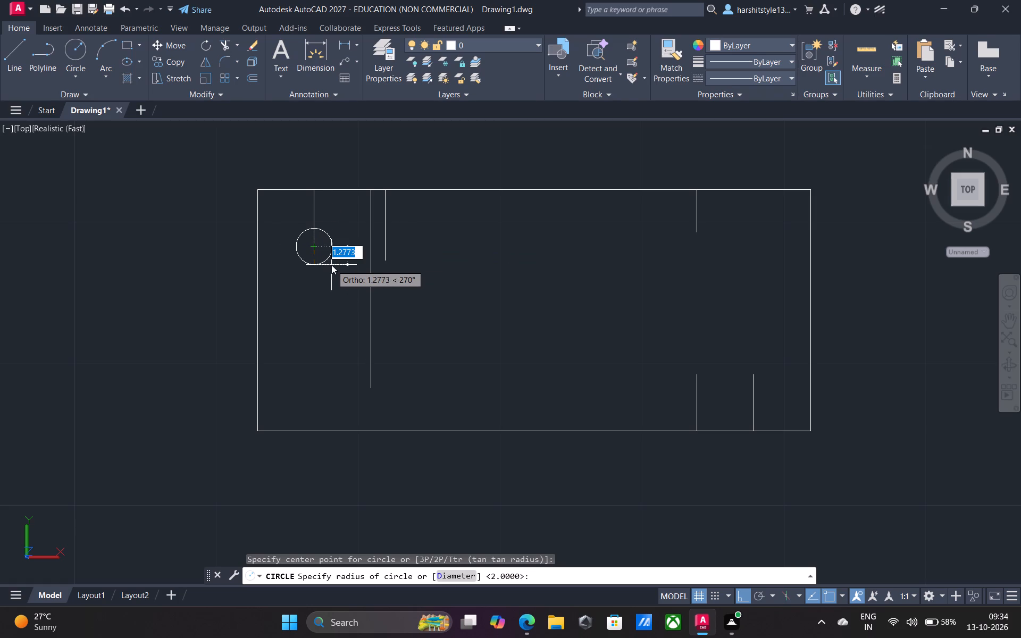
{"action": "key", "text": "Return"}
{"action": "key", "text": "space"}
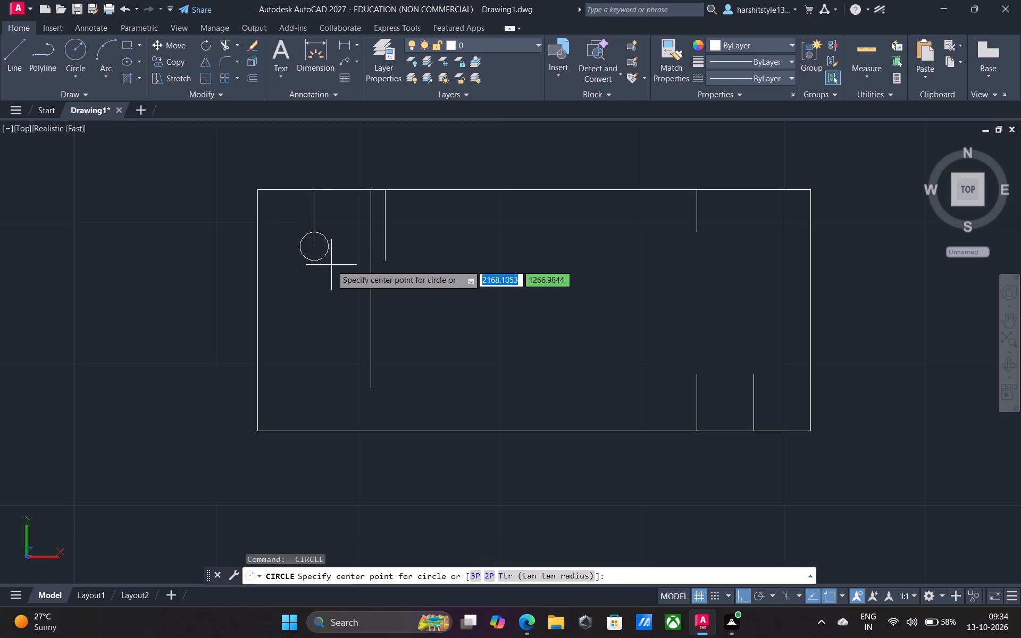
{"action": "left_click", "coordinate": [384, 260]}
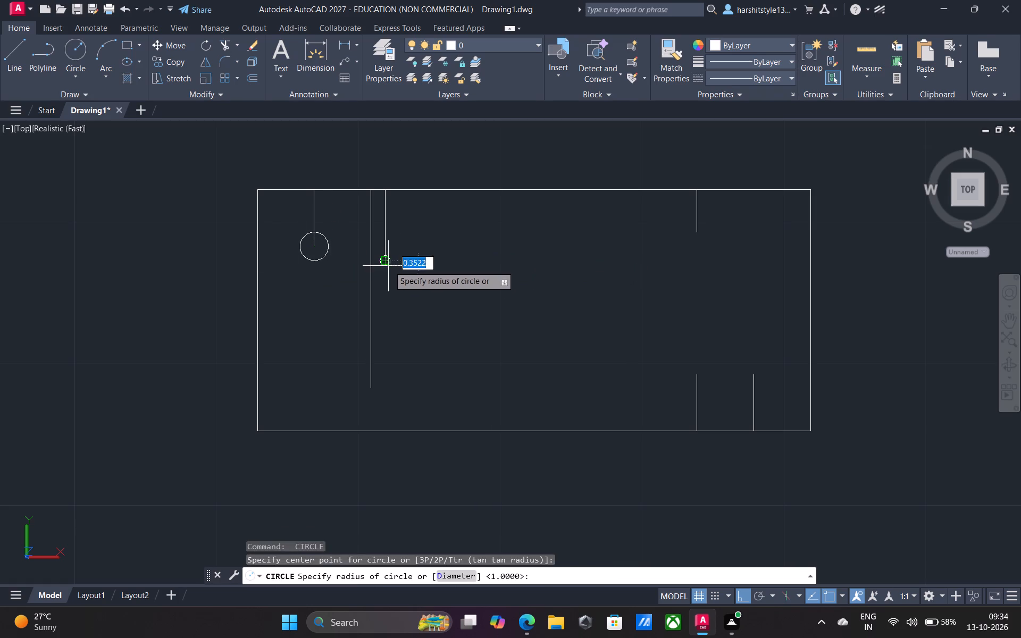
{"action": "key", "text": "1"}
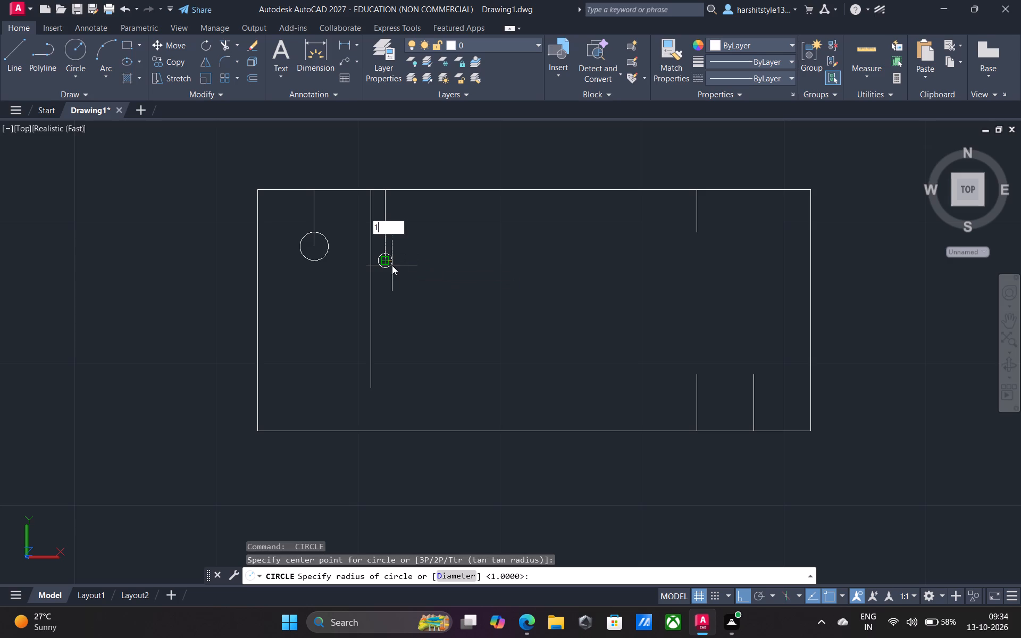
{"action": "key", "text": "Return"}
{"action": "key", "text": "space"}
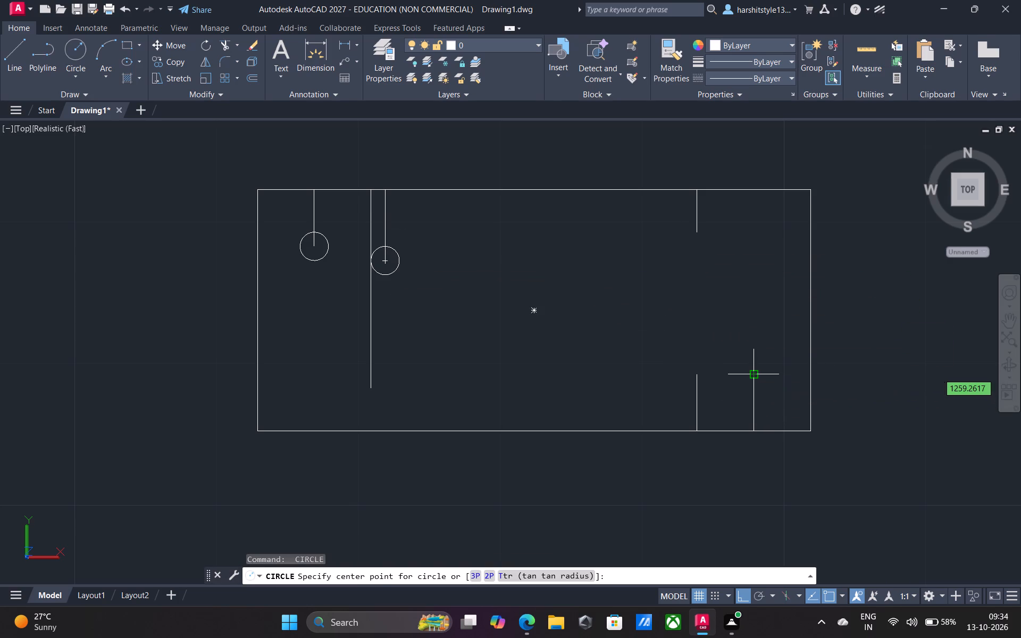
{"action": "left_click", "coordinate": [693, 231]}
{"action": "key", "text": "1"}
{"action": "key", "text": "Return"}
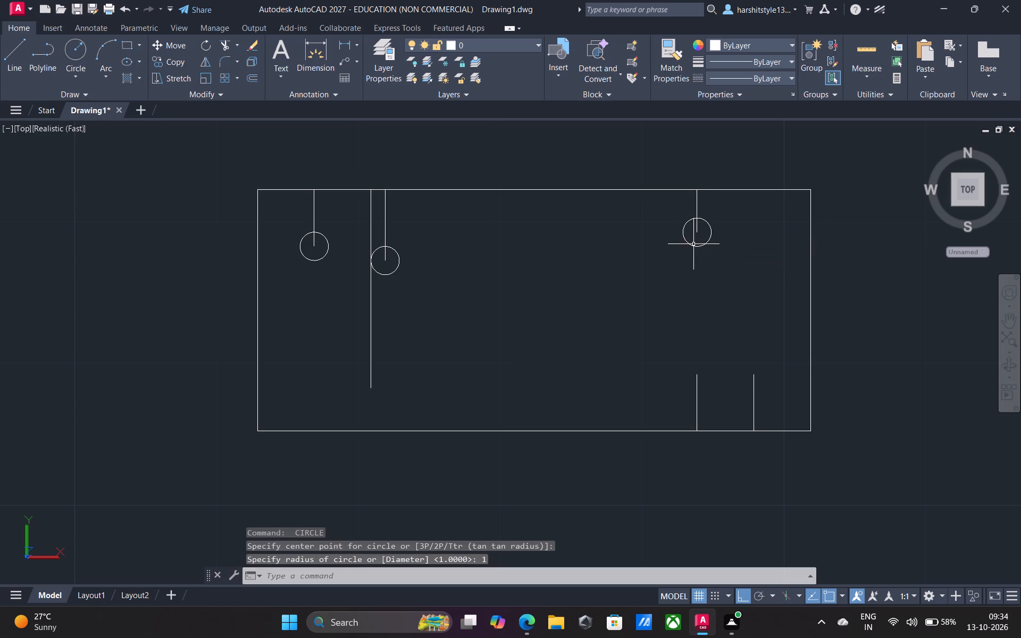
Draw a circle of radius 1 centred on the upper end of the rightmost vertical line rising from the bottom edge.
{"action": "key", "text": "space"}
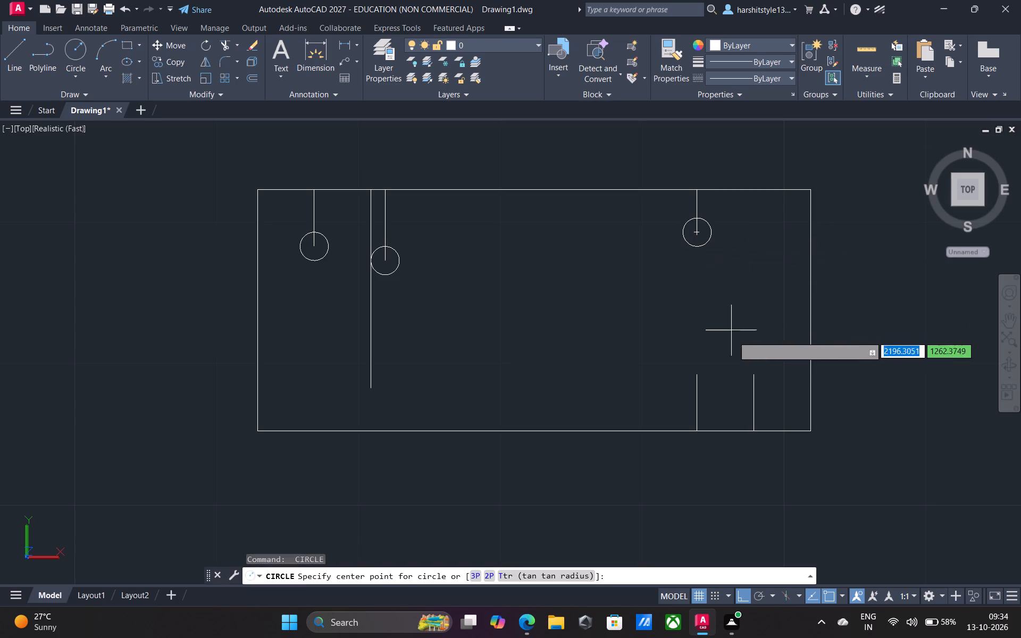
{"action": "left_click", "coordinate": [753, 375]}
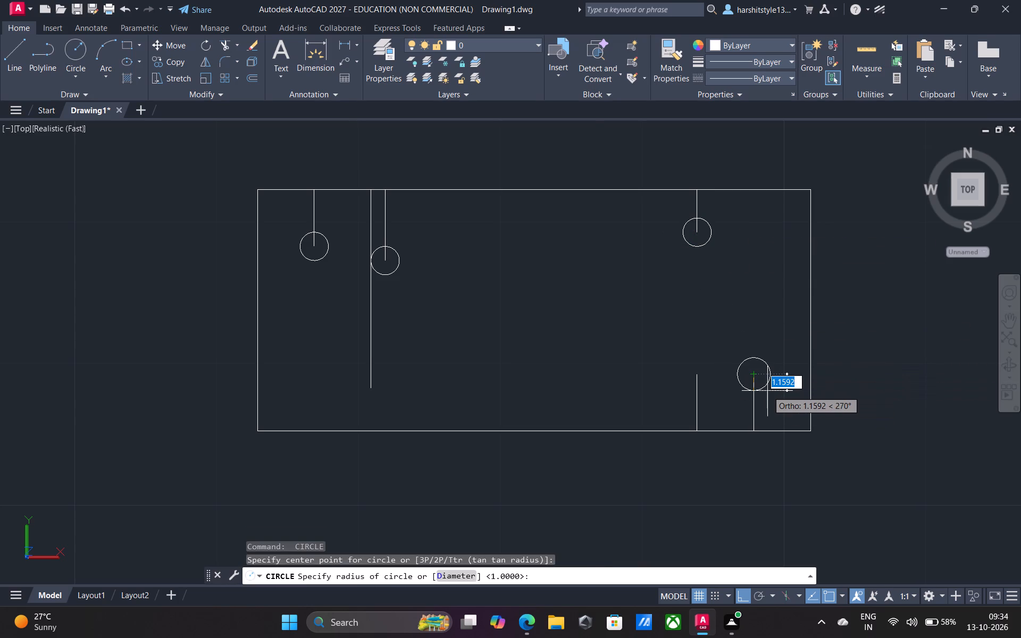
{"action": "key", "text": "1"}
{"action": "key", "text": "Return"}
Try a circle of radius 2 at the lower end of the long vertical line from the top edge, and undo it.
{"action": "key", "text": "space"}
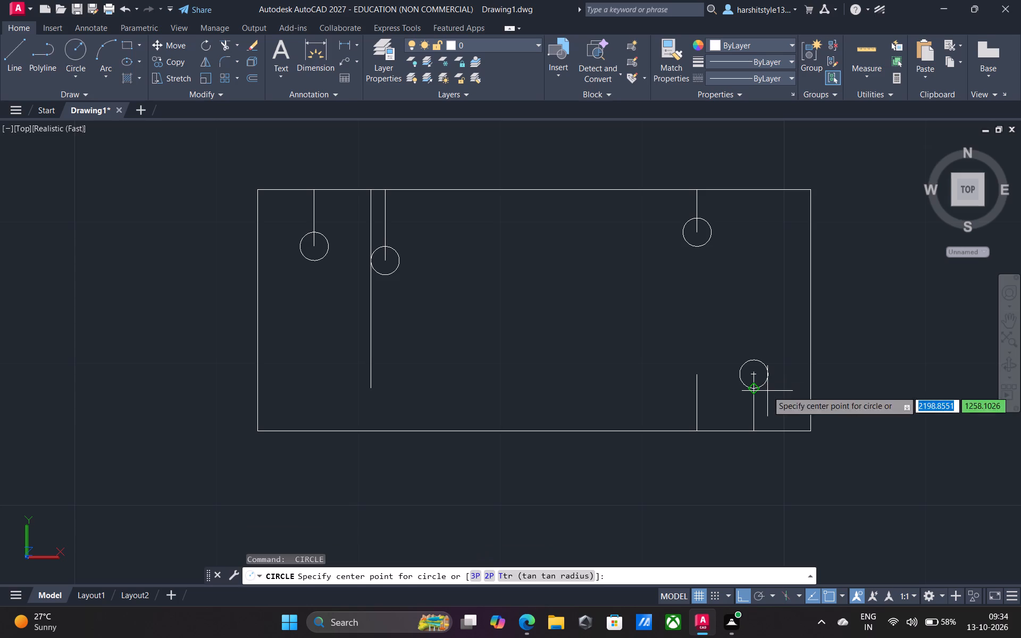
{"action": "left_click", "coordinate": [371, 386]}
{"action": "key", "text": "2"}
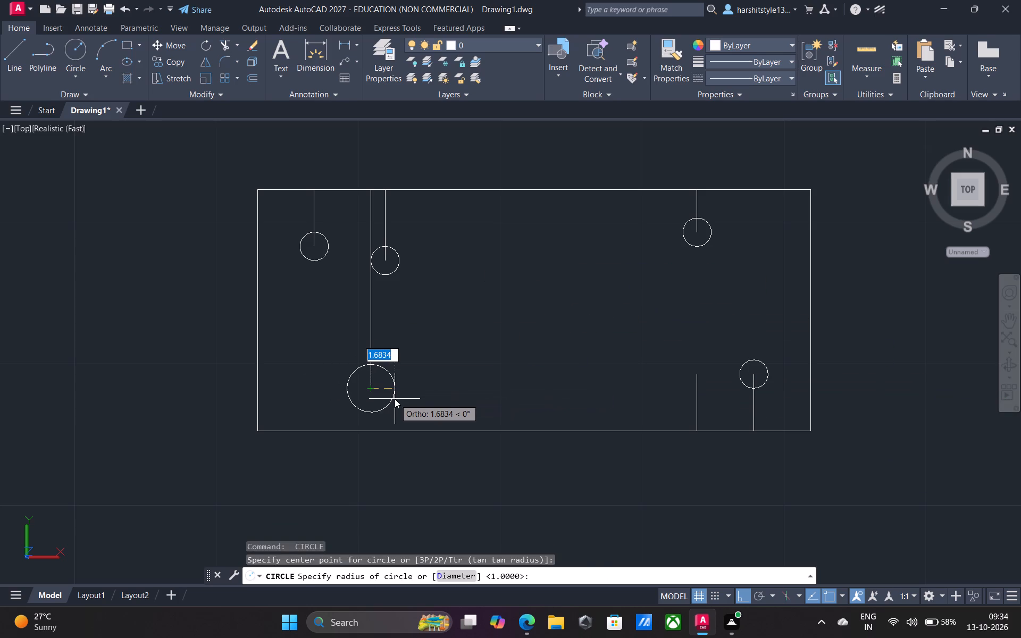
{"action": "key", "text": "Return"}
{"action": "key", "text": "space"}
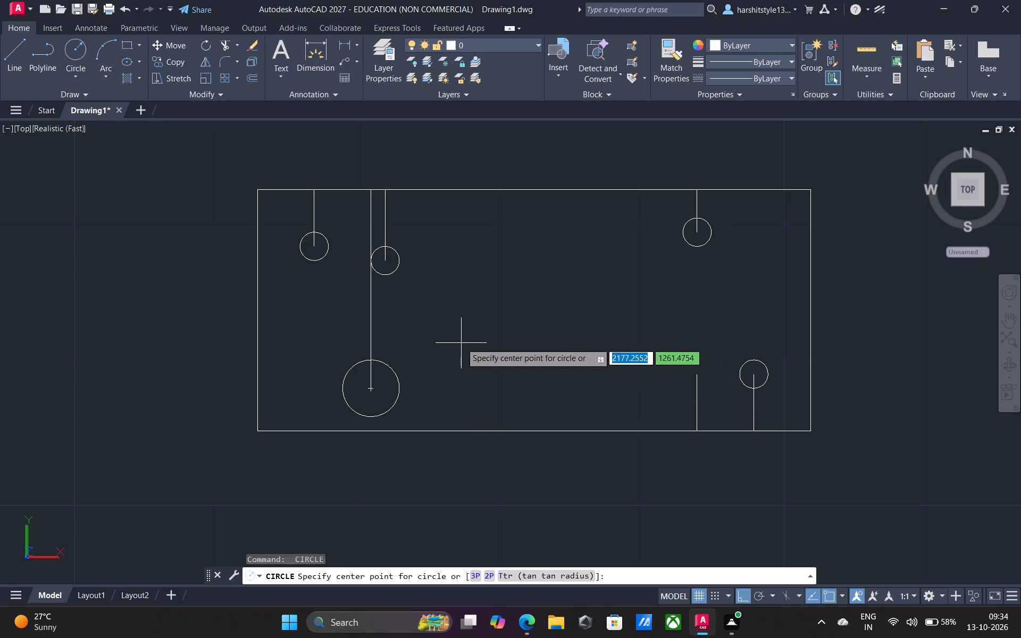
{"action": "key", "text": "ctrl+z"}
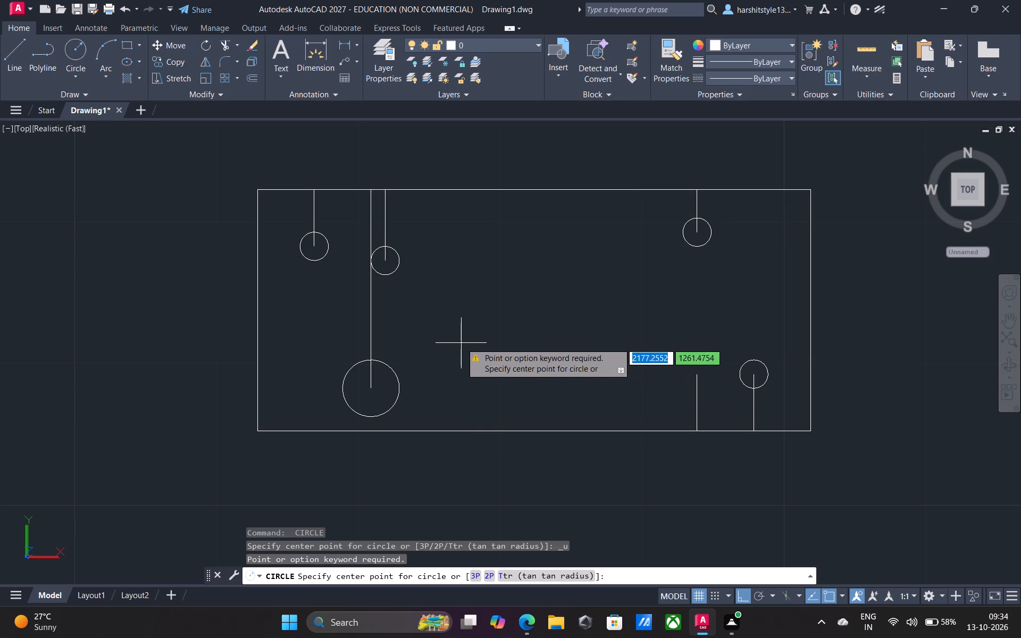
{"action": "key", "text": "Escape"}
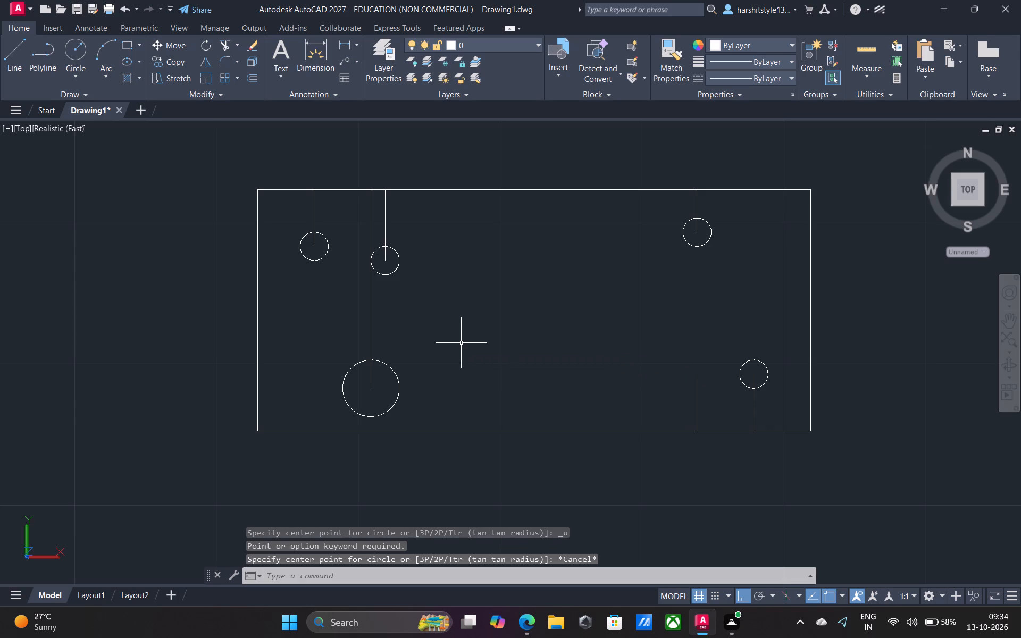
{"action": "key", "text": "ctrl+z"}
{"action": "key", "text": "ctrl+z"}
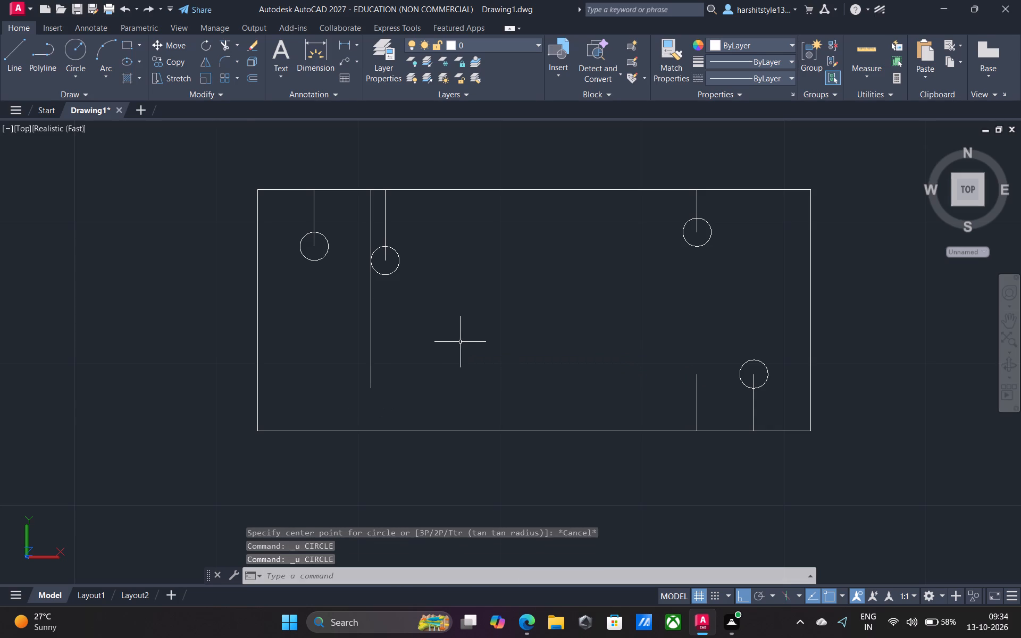
Replace the small circle at the lower end of the 5-unit line with a circle of radius 2 on the same centre.
{"action": "left_click", "coordinate": [395, 271]}
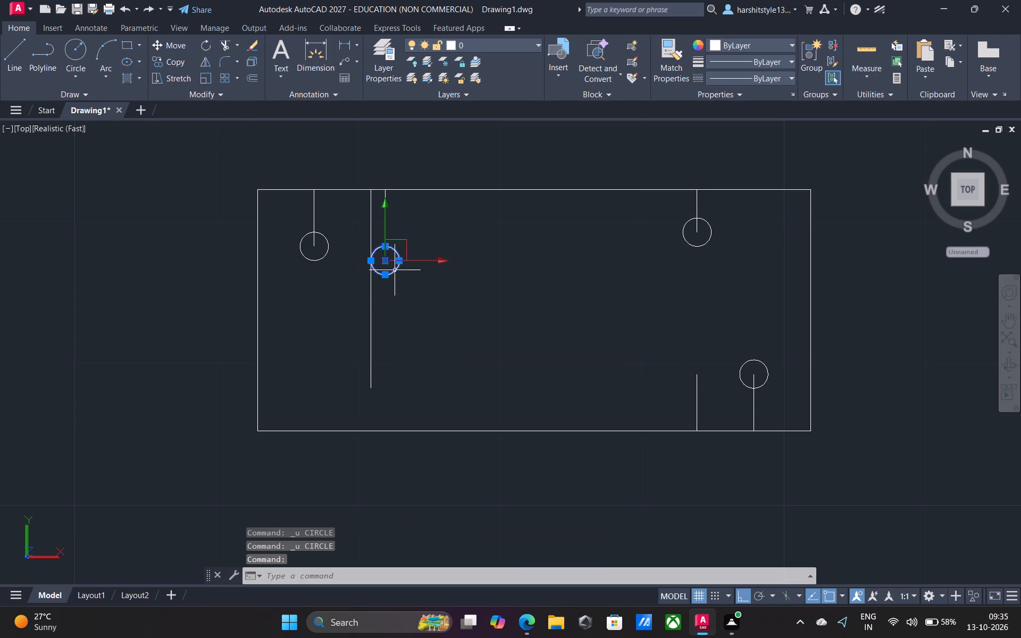
{"action": "key", "text": "Delete"}
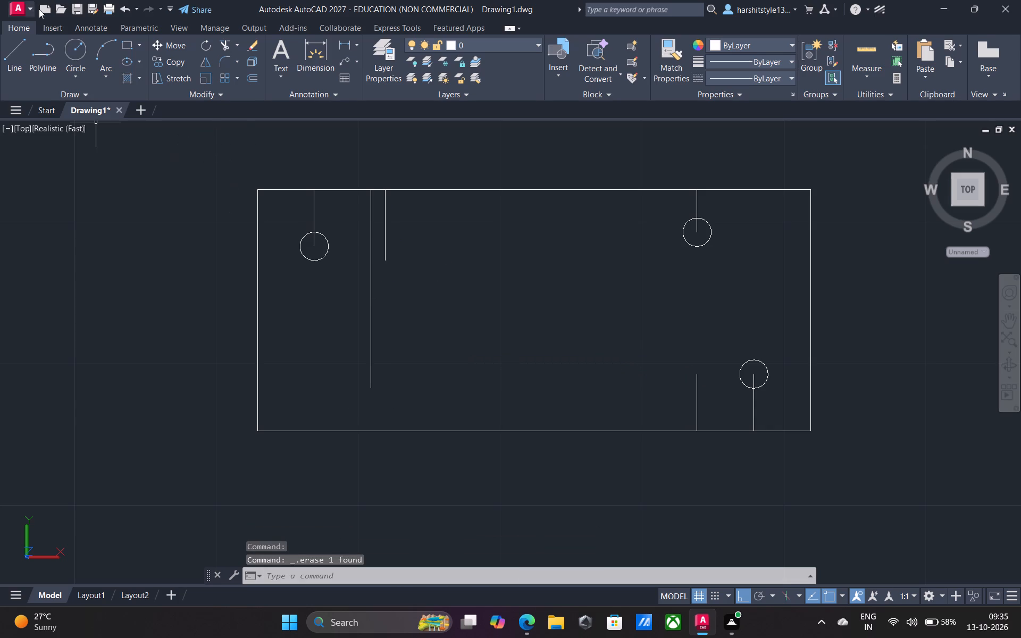
{"action": "left_click", "coordinate": [72, 43]}
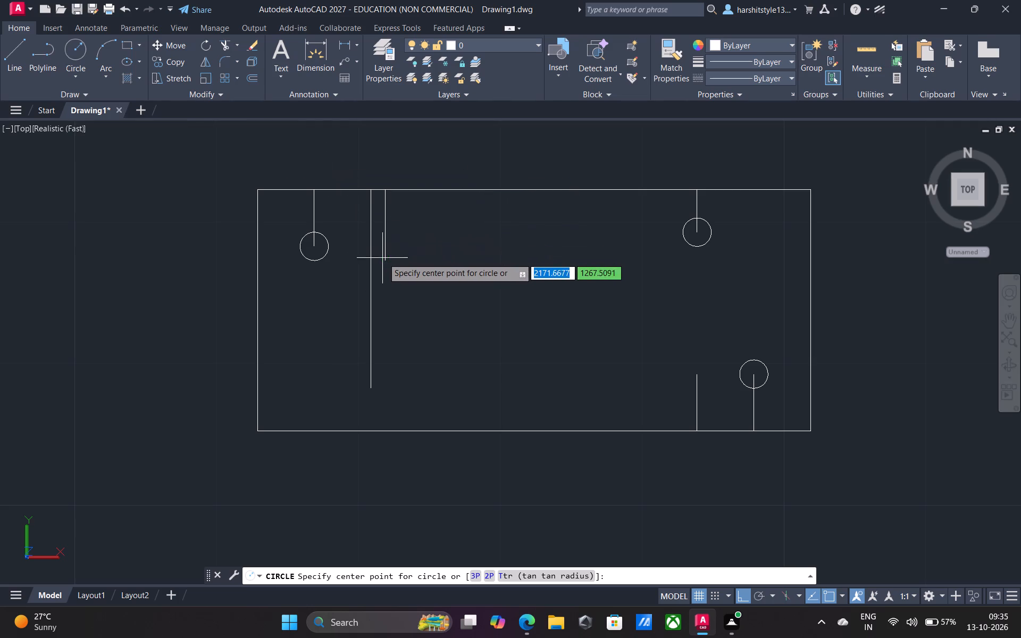
{"action": "left_click", "coordinate": [383, 258]}
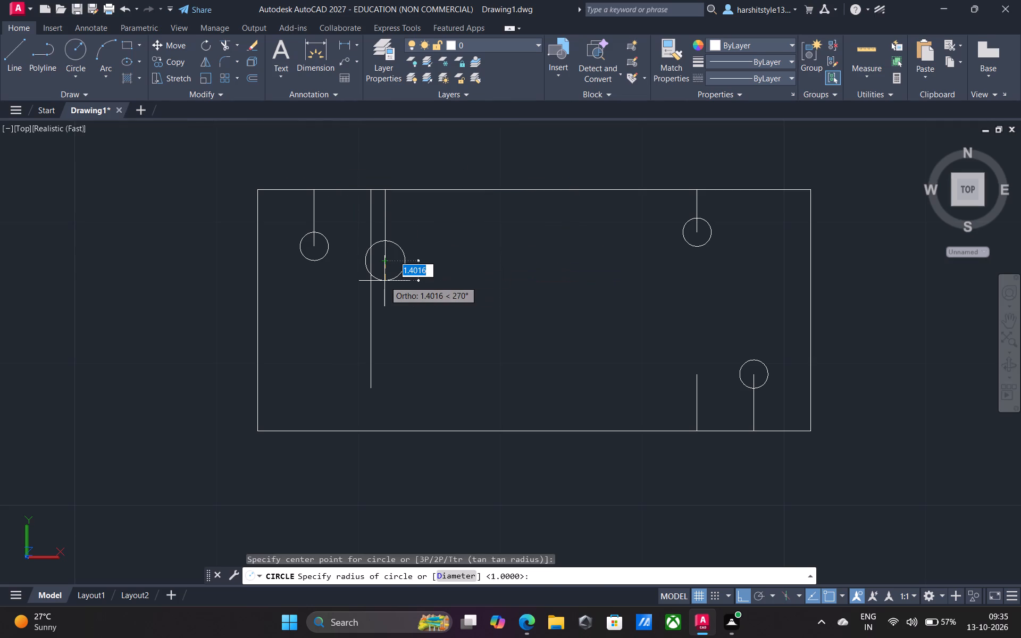
{"action": "key", "text": "2"}
{"action": "key", "text": "Return"}
Draw a circle of radius 1 centred on the lower end of the long vertical line hanging from the top edge.
{"action": "key", "text": "space"}
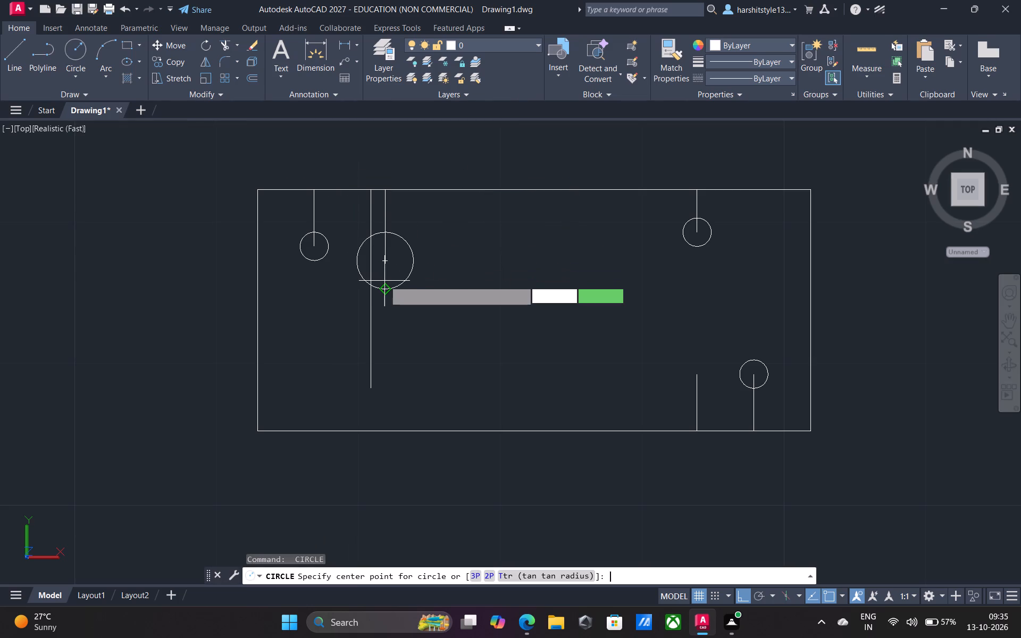
{"action": "left_click", "coordinate": [367, 392]}
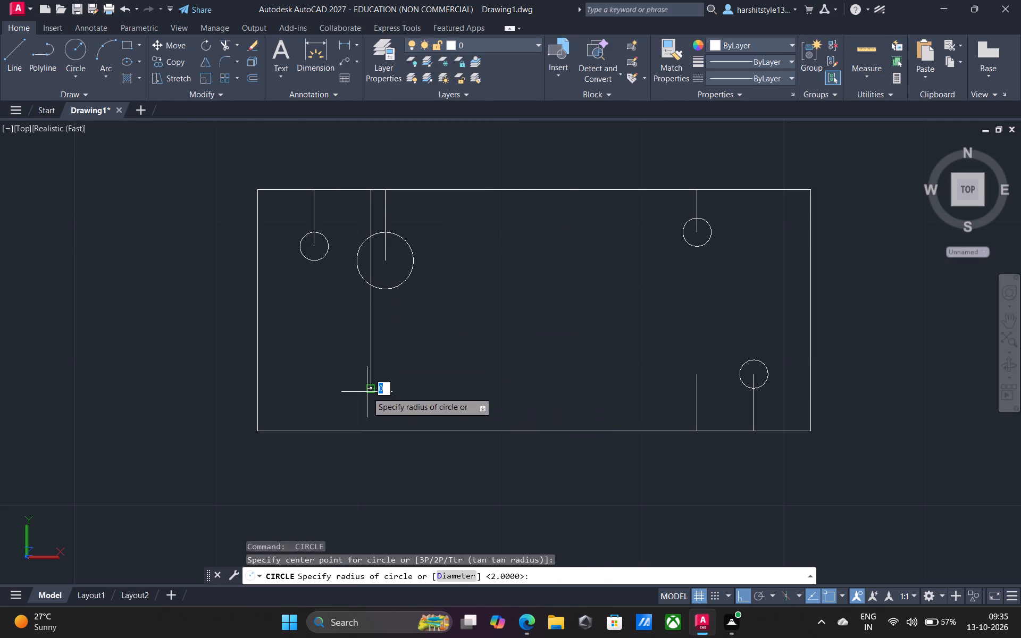
{"action": "key", "text": "1"}
{"action": "key", "text": "Return"}
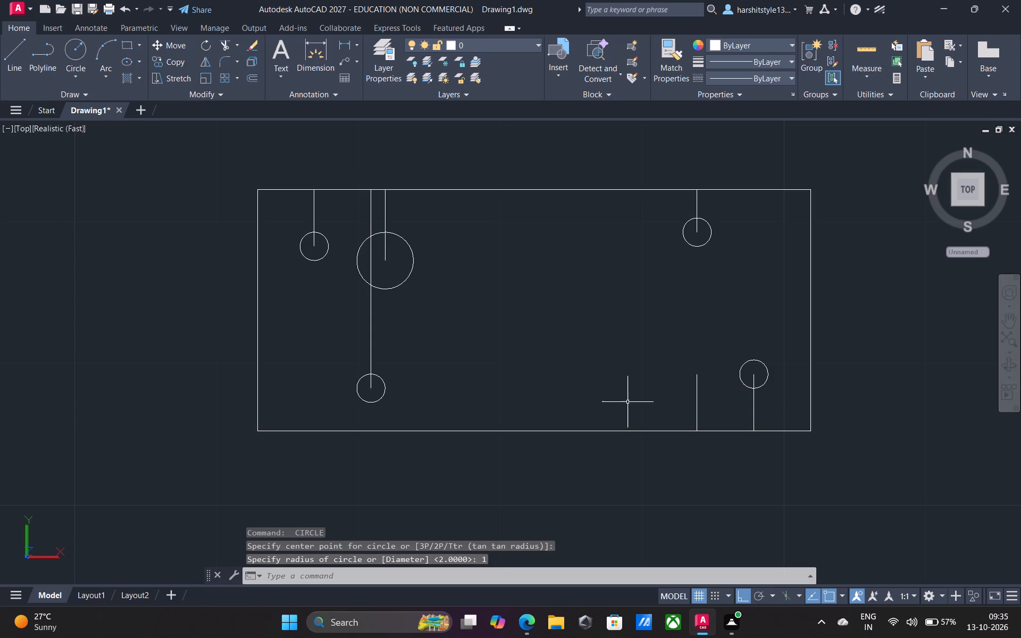
Draw a circle of radius 2 centred on the upper end of the other short vertical line rising from the bottom edge.
{"action": "key", "text": "space"}
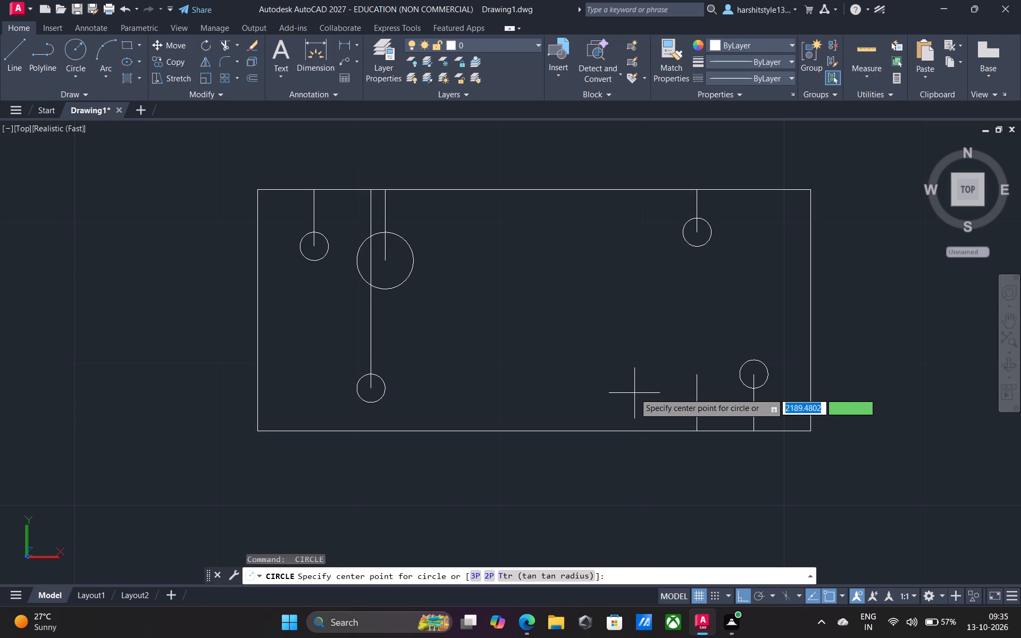
{"action": "left_click", "coordinate": [698, 376]}
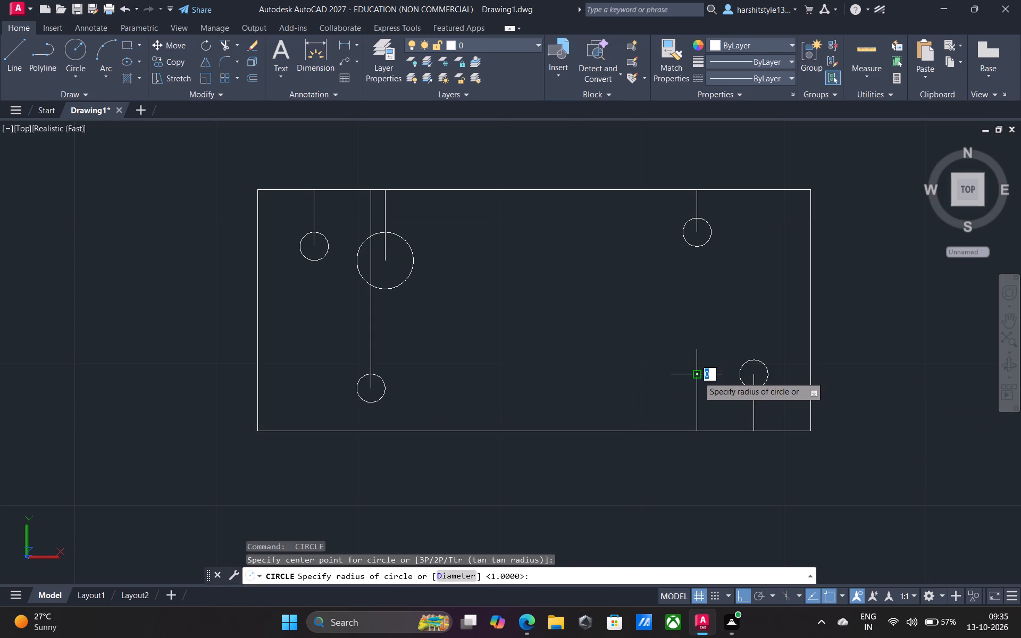
{"action": "key", "text": "2"}
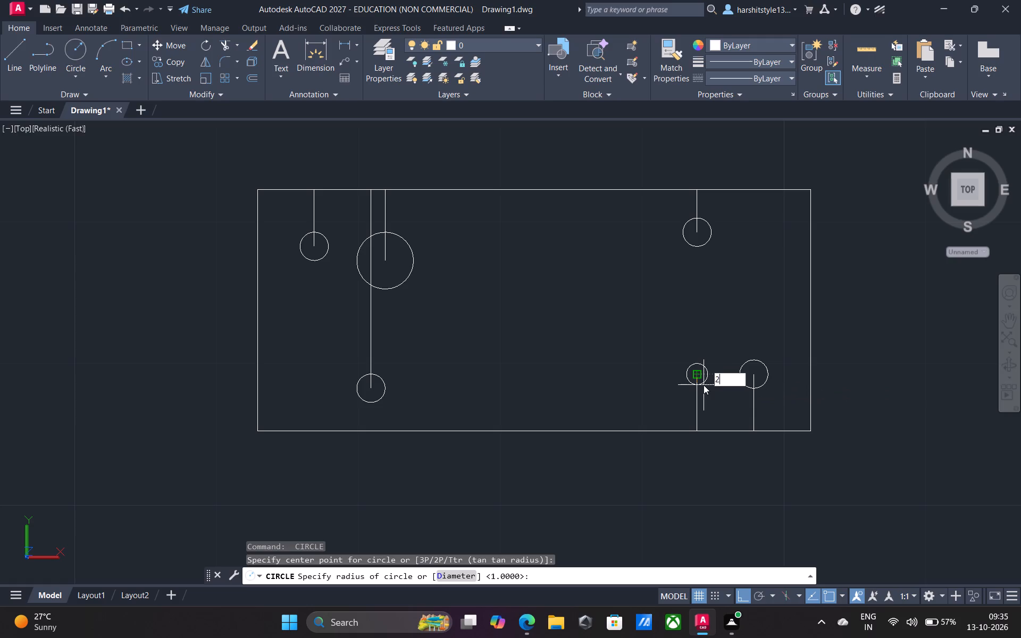
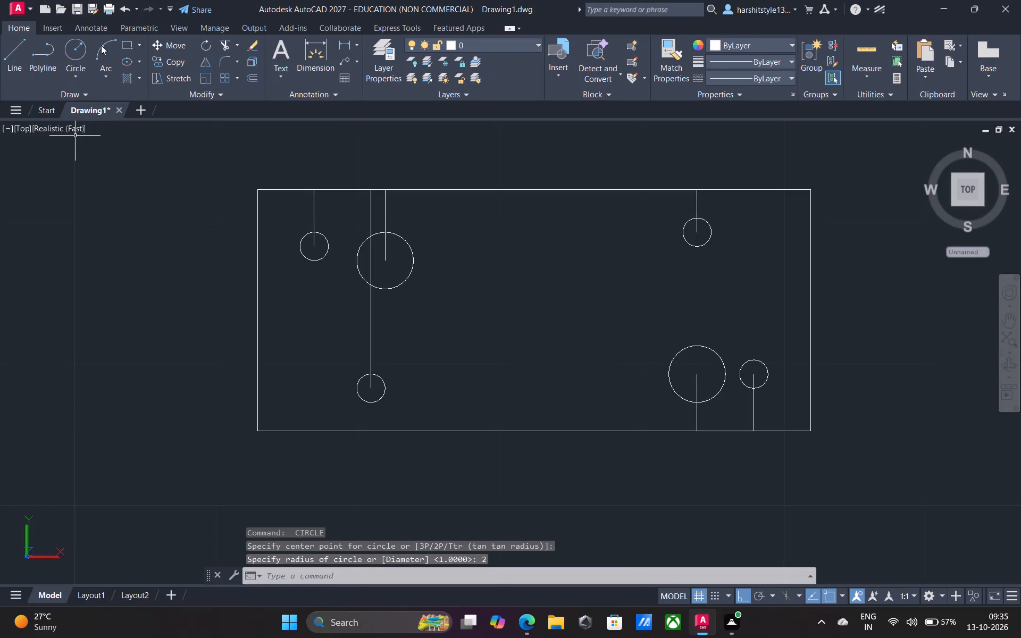
Trim away the vertical locating lines inside and above the three circles in the plate's left half.
{"action": "left_click", "coordinate": [221, 41]}
{"action": "scroll", "coordinate": [363, 257], "scroll_direction": "up", "scroll_amount": 2}
{"action": "left_click_drag", "start_coordinate": [353, 190], "coordinate": [429, 172]}
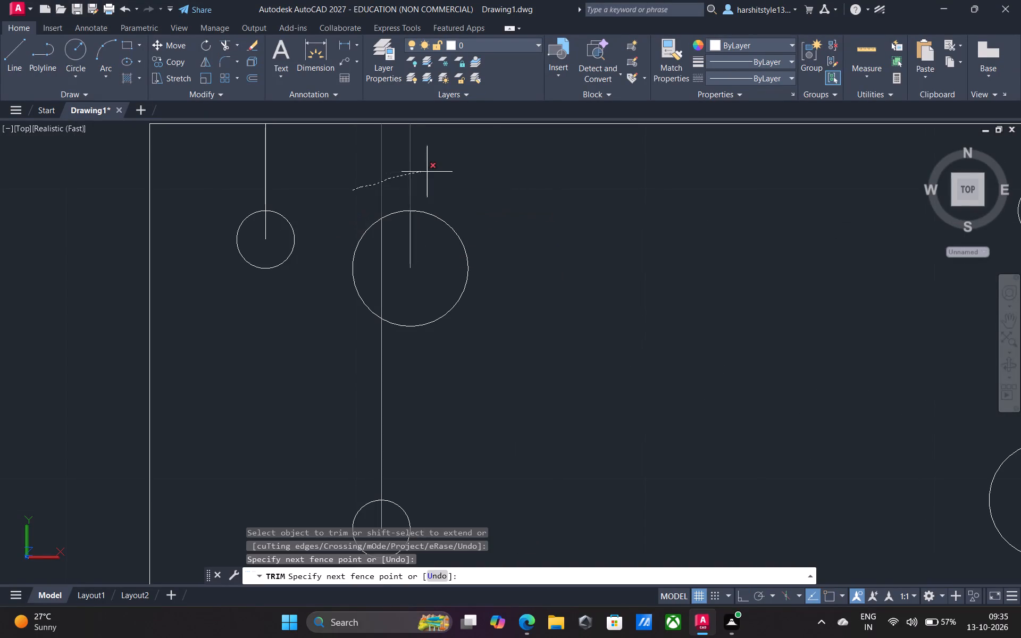
{"action": "left_click_drag", "start_coordinate": [429, 172], "coordinate": [431, 170]}
{"action": "left_click_drag", "start_coordinate": [219, 172], "coordinate": [302, 167]}
{"action": "left_click_drag", "start_coordinate": [258, 229], "coordinate": [272, 232]}
{"action": "left_click_drag", "start_coordinate": [367, 265], "coordinate": [417, 249]}
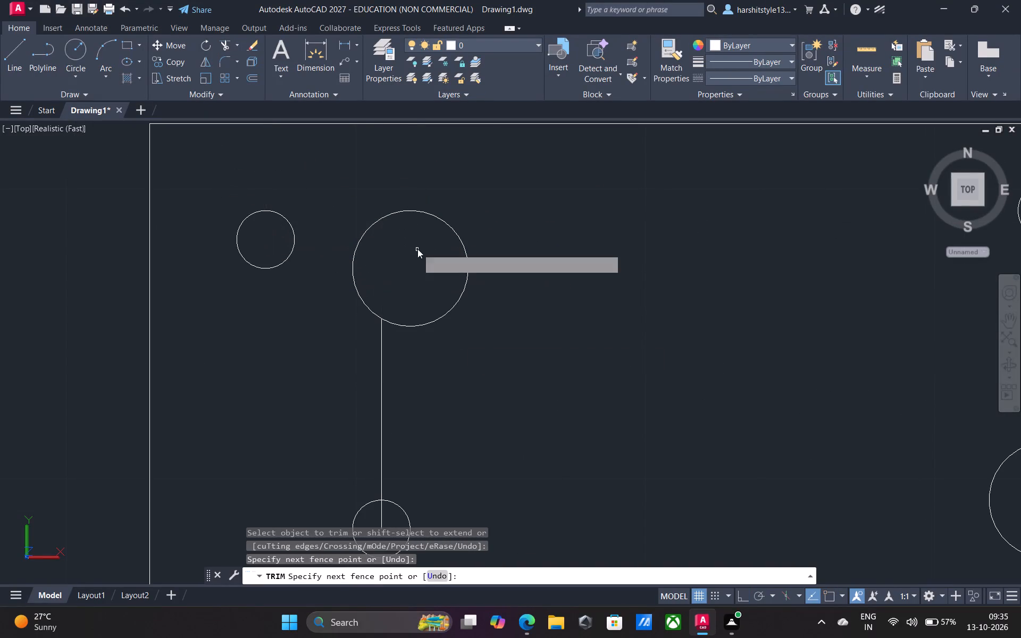
{"action": "left_click_drag", "start_coordinate": [454, 374], "coordinate": [365, 391]}
{"action": "middle_click_drag", "start_coordinate": [451, 438], "coordinate": [476, 254]}
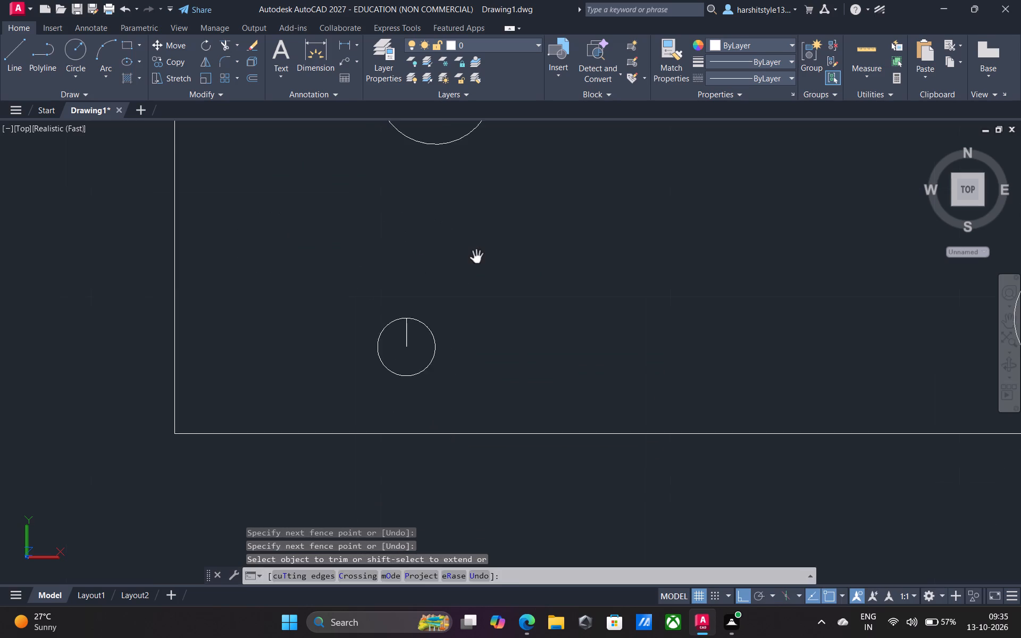
{"action": "scroll", "coordinate": [484, 270], "scroll_direction": "down", "scroll_amount": 1}
{"action": "scroll", "coordinate": [458, 323], "scroll_direction": "up", "scroll_amount": 3}
{"action": "left_click_drag", "start_coordinate": [417, 293], "coordinate": [396, 293]}
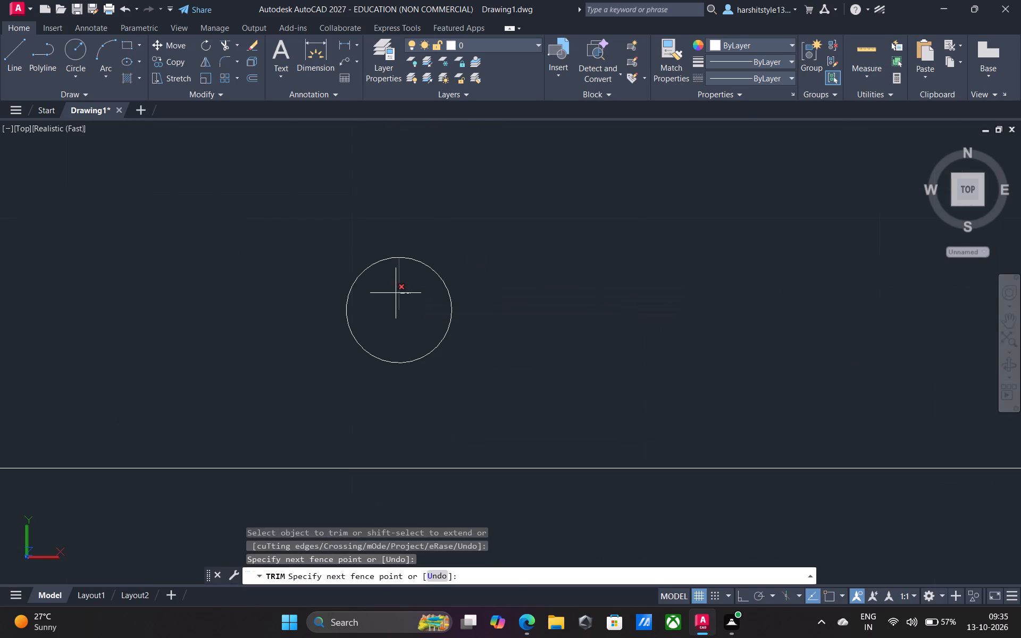
{"action": "left_click_drag", "start_coordinate": [396, 293], "coordinate": [395, 293]}
Trim away the two short locating lines rising from the bottom edge to the large and small circles near the lower-right corner.
{"action": "scroll", "coordinate": [555, 245], "scroll_direction": "down", "scroll_amount": 2}
{"action": "middle_click_drag", "start_coordinate": [639, 245], "coordinate": [300, 337]}
{"action": "scroll", "coordinate": [549, 346], "scroll_direction": "up", "scroll_amount": 1}
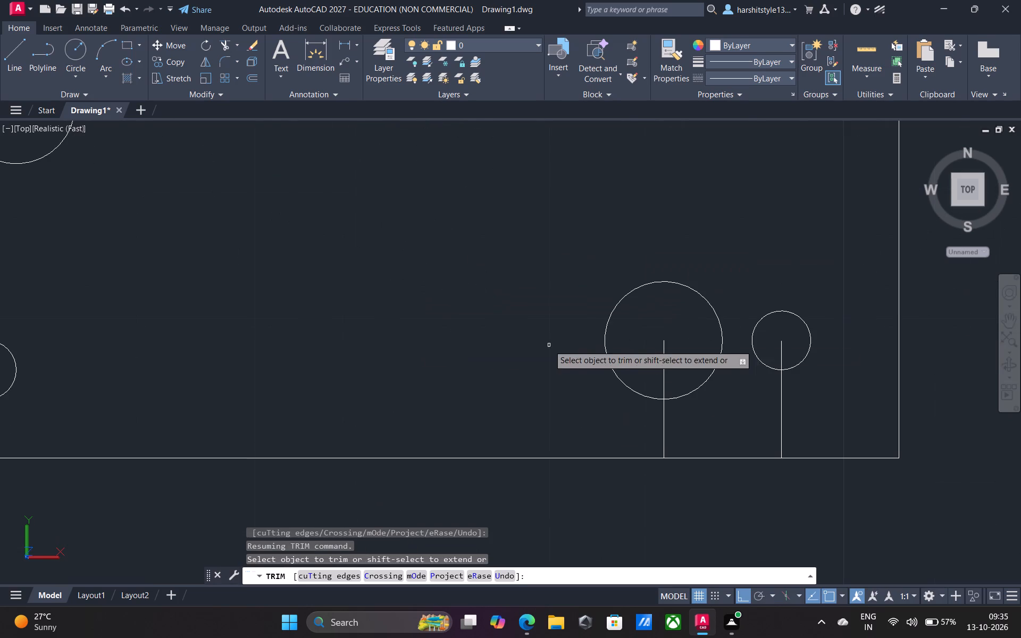
{"action": "left_click_drag", "start_coordinate": [673, 341], "coordinate": [662, 358]}
{"action": "left_click", "coordinate": [783, 345]}
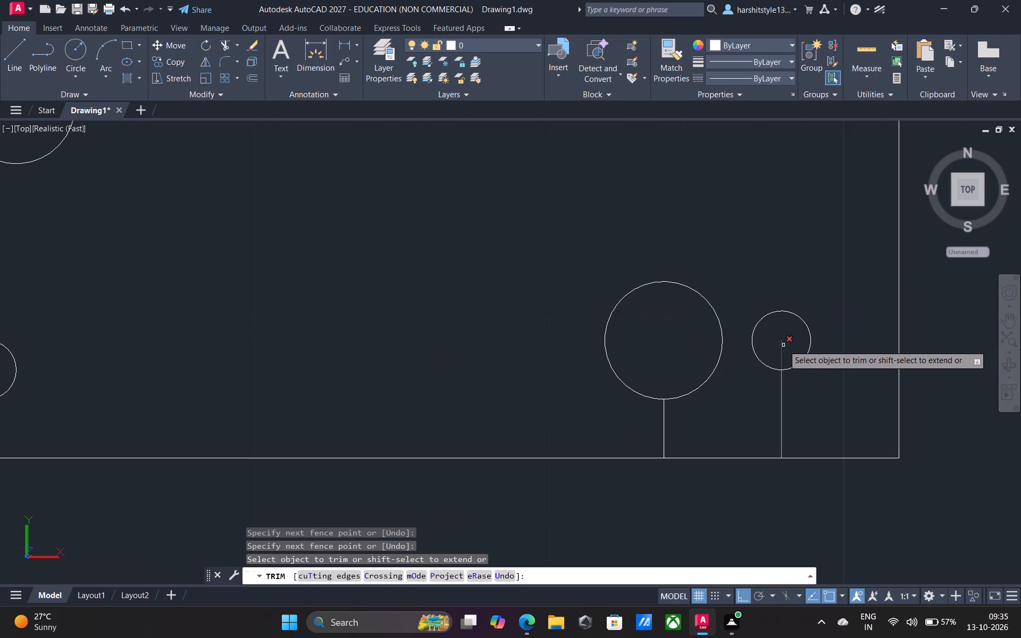
{"action": "left_click_drag", "start_coordinate": [807, 389], "coordinate": [631, 433]}
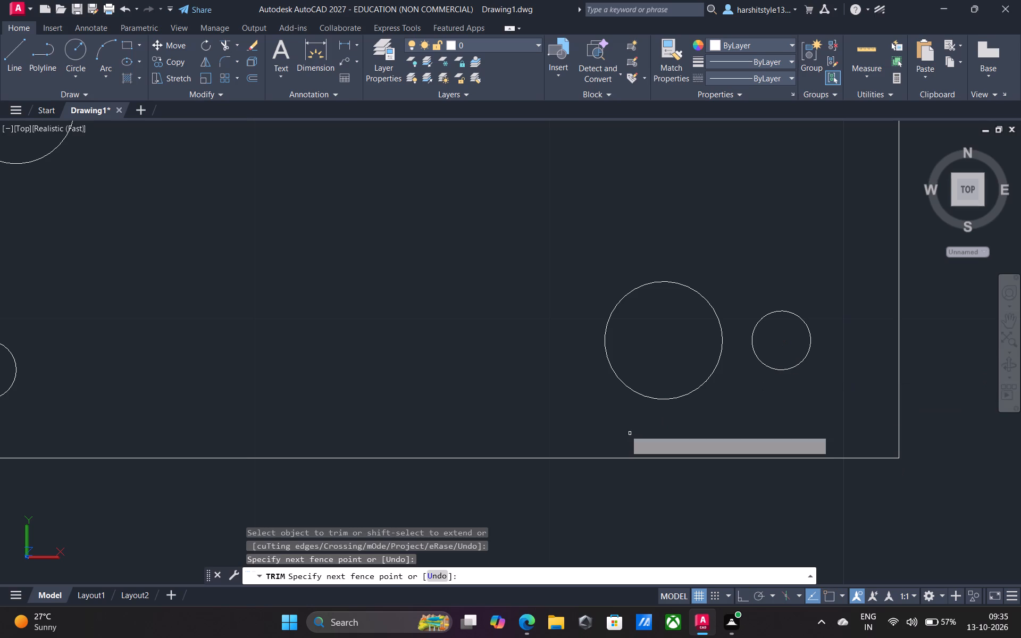
Trim away the locating line from the top edge to the small circle near the upper-right corner and finish trimming.
{"action": "scroll", "coordinate": [584, 213], "scroll_direction": "down", "scroll_amount": 2}
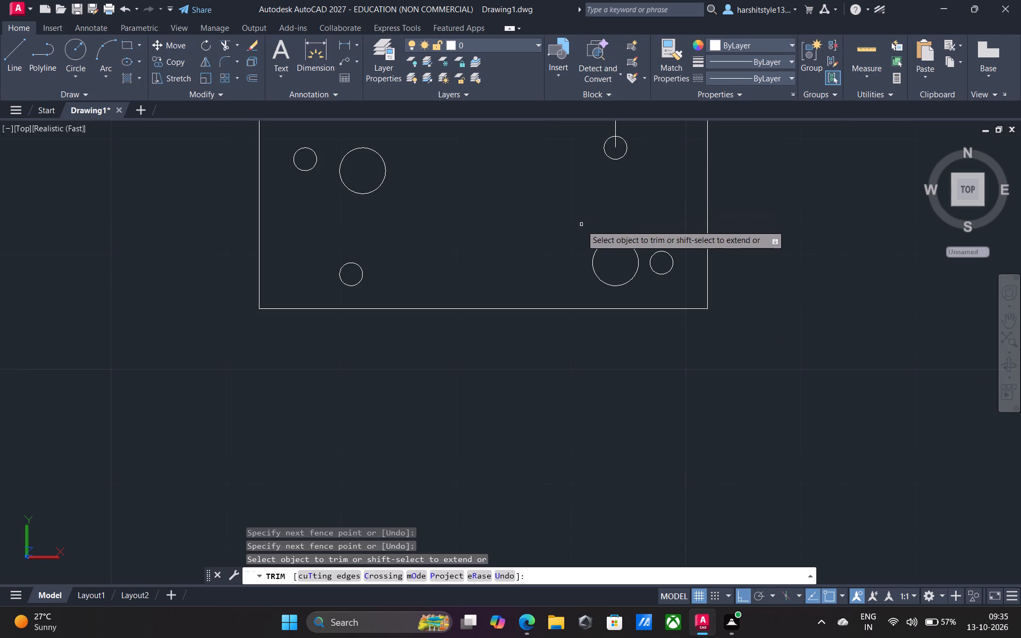
{"action": "middle_click_drag", "start_coordinate": [608, 214], "coordinate": [616, 335]}
{"action": "scroll", "coordinate": [628, 298], "scroll_direction": "up", "scroll_amount": 3}
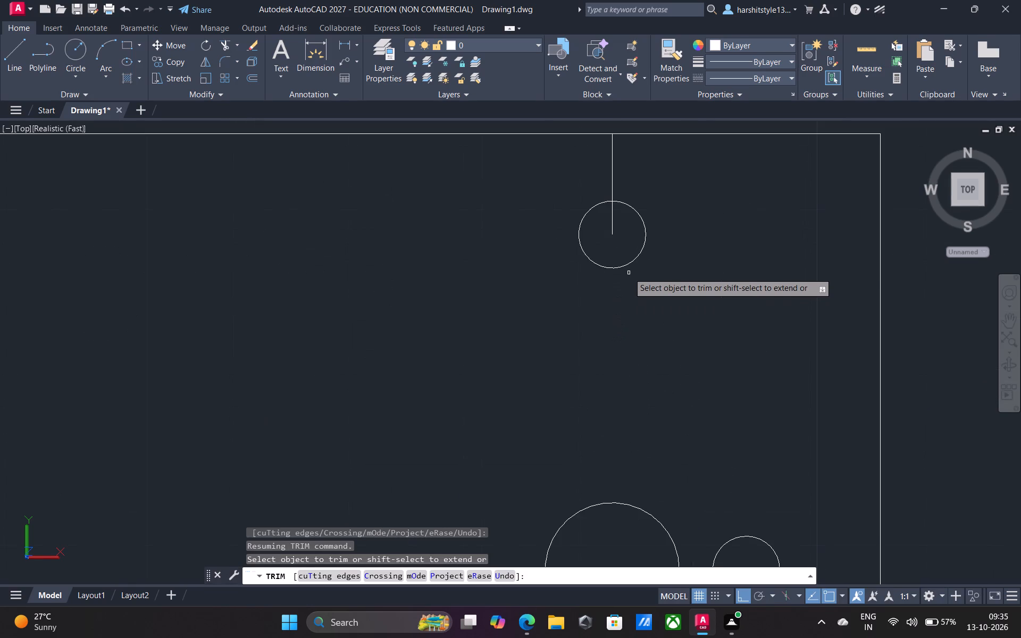
{"action": "middle_click_drag", "start_coordinate": [631, 287], "coordinate": [640, 359]}
{"action": "left_click_drag", "start_coordinate": [664, 251], "coordinate": [586, 252]}
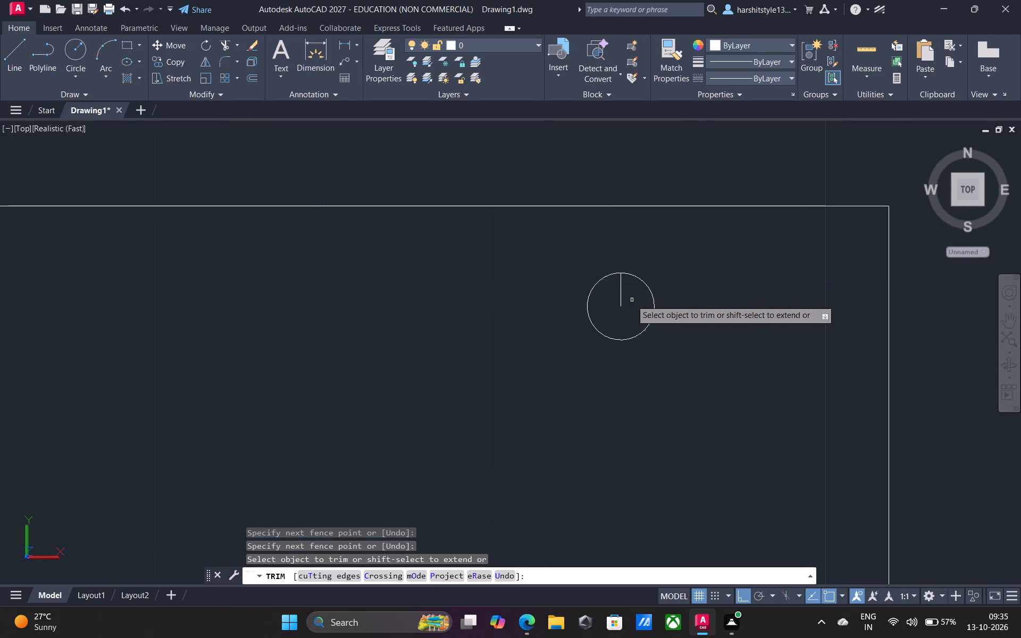
{"action": "left_click_drag", "start_coordinate": [629, 300], "coordinate": [613, 299]}
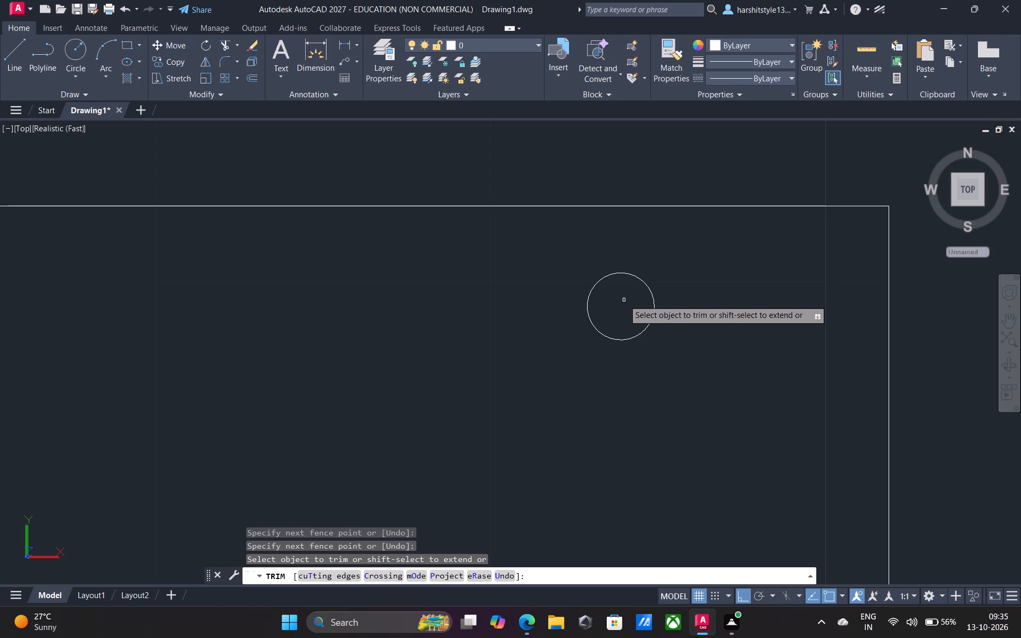
{"action": "key", "text": "Return"}
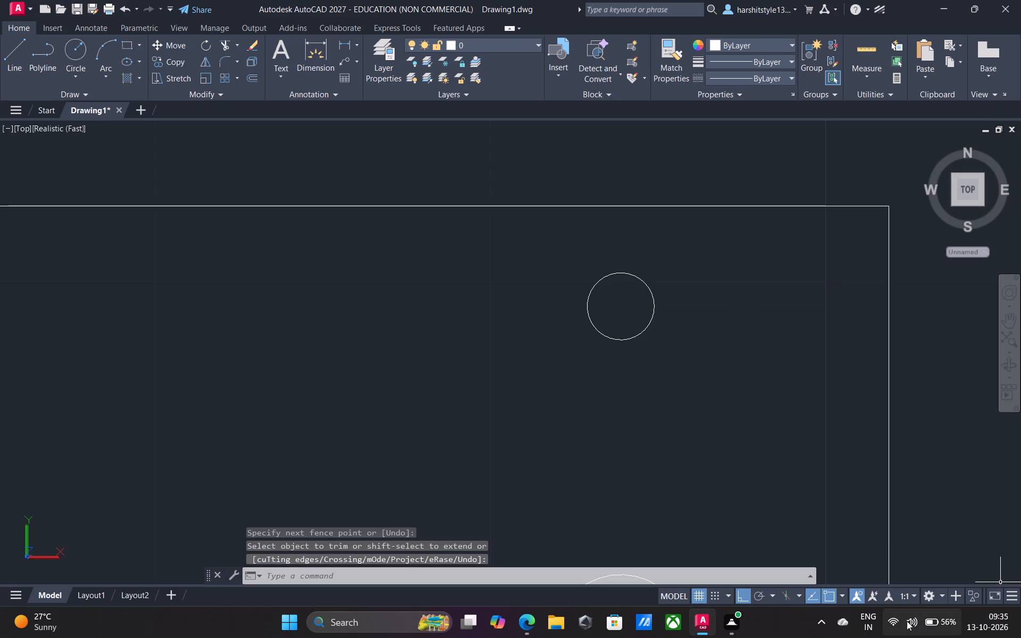
Switch to the 3D Modeling workspace.
{"action": "left_click", "coordinate": [944, 593]}
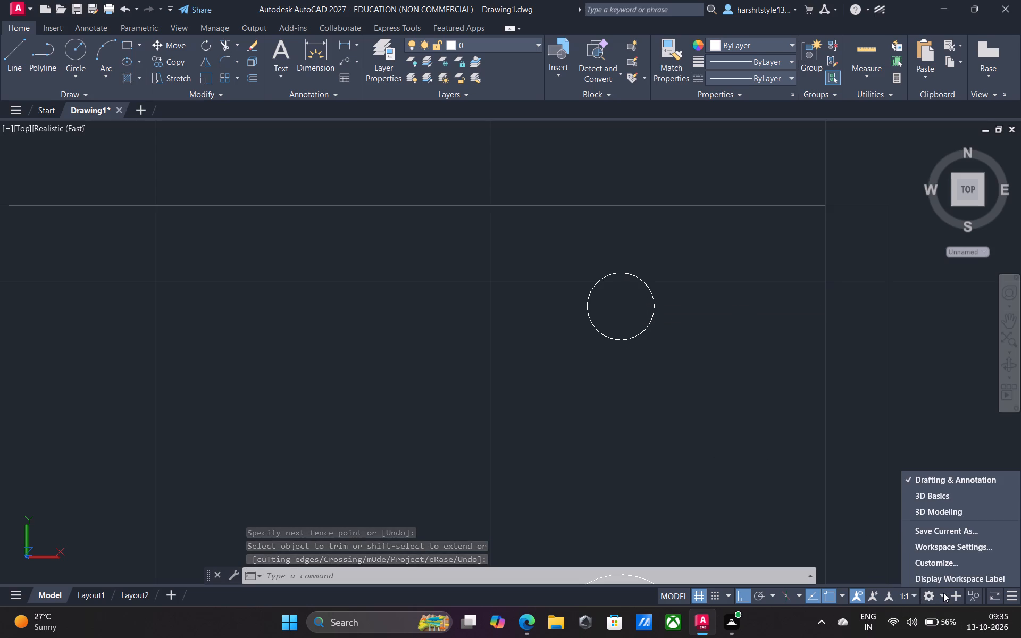
{"action": "left_click", "coordinate": [932, 514]}
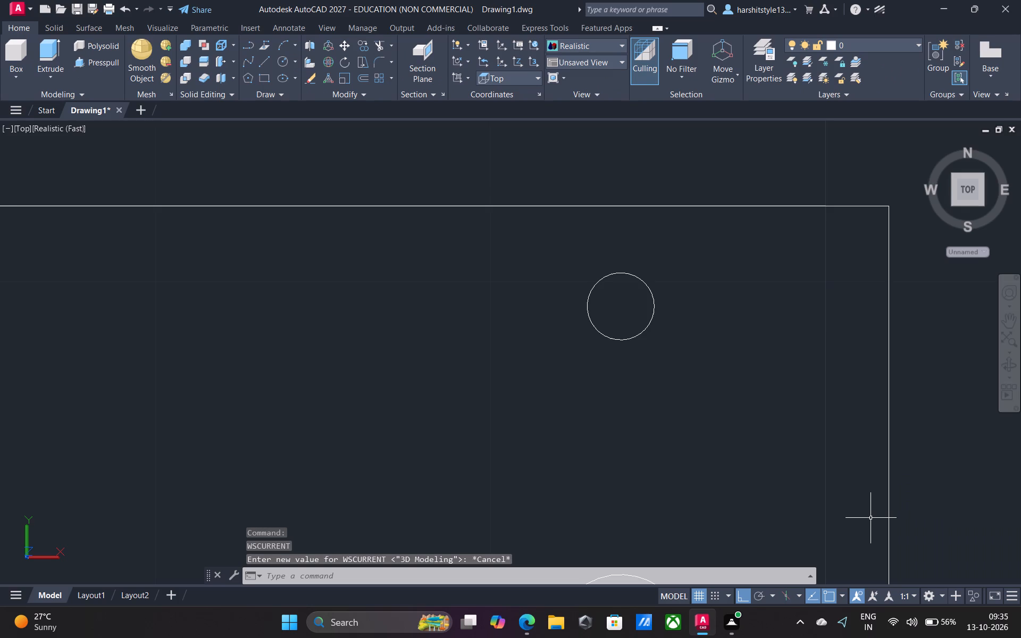
Set the view of the trimmed profile to SW Isometric.
{"action": "scroll", "coordinate": [849, 476], "scroll_direction": "down", "scroll_amount": 3}
{"action": "middle_click_drag", "start_coordinate": [703, 469], "coordinate": [700, 460]}
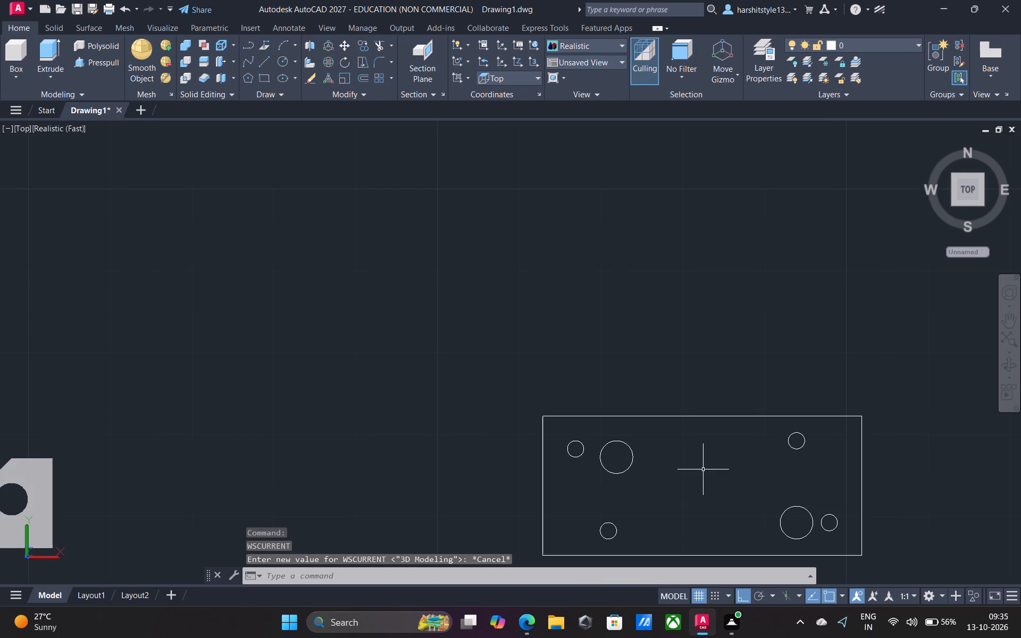
{"action": "middle_click_drag", "start_coordinate": [700, 460], "coordinate": [681, 391]}
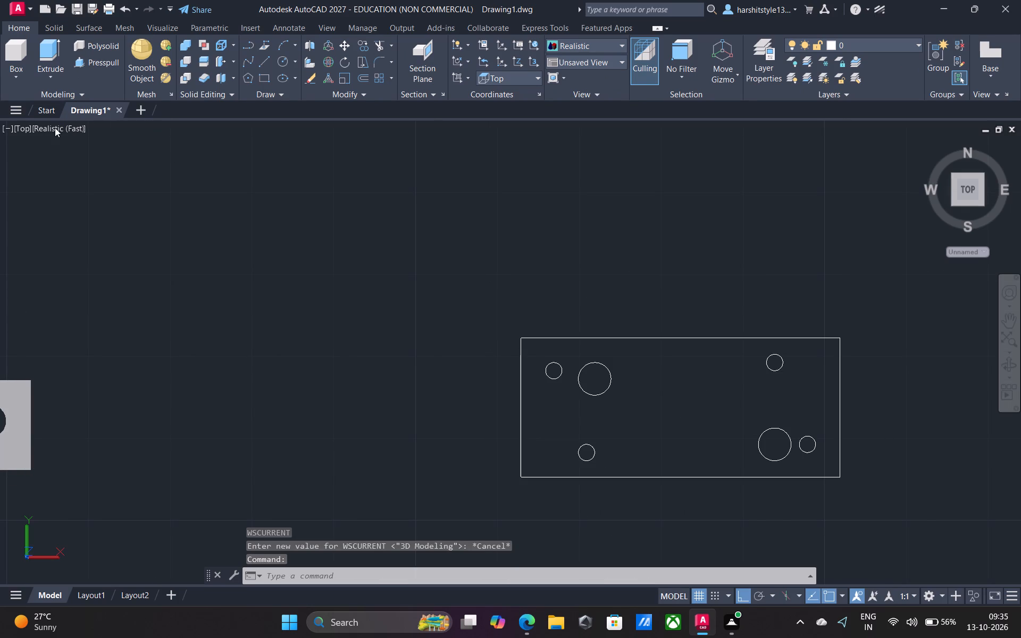
{"action": "left_click", "coordinate": [23, 127]}
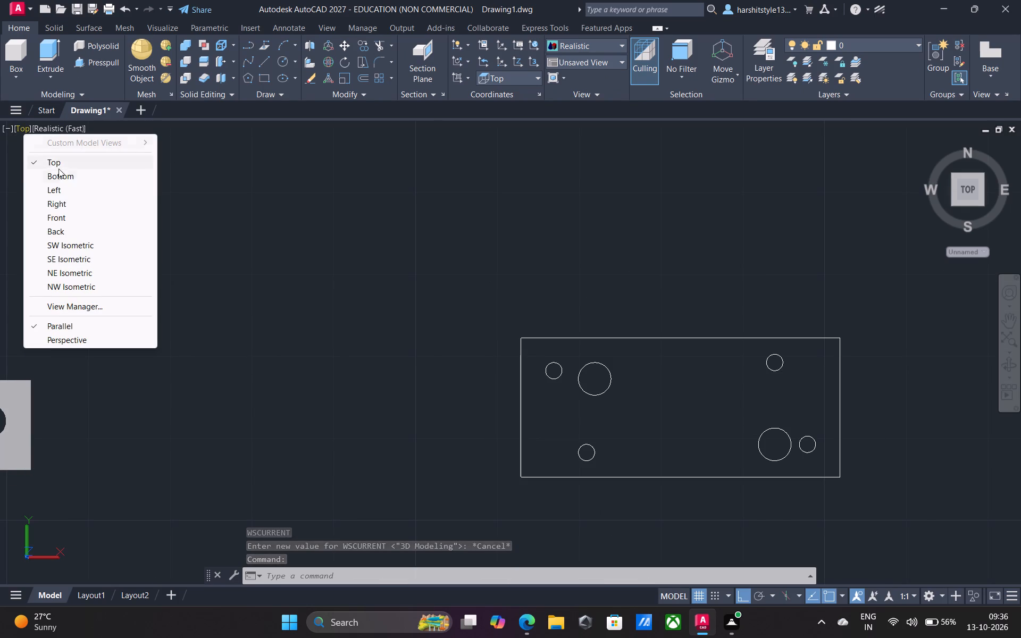
{"action": "left_click", "coordinate": [76, 247]}
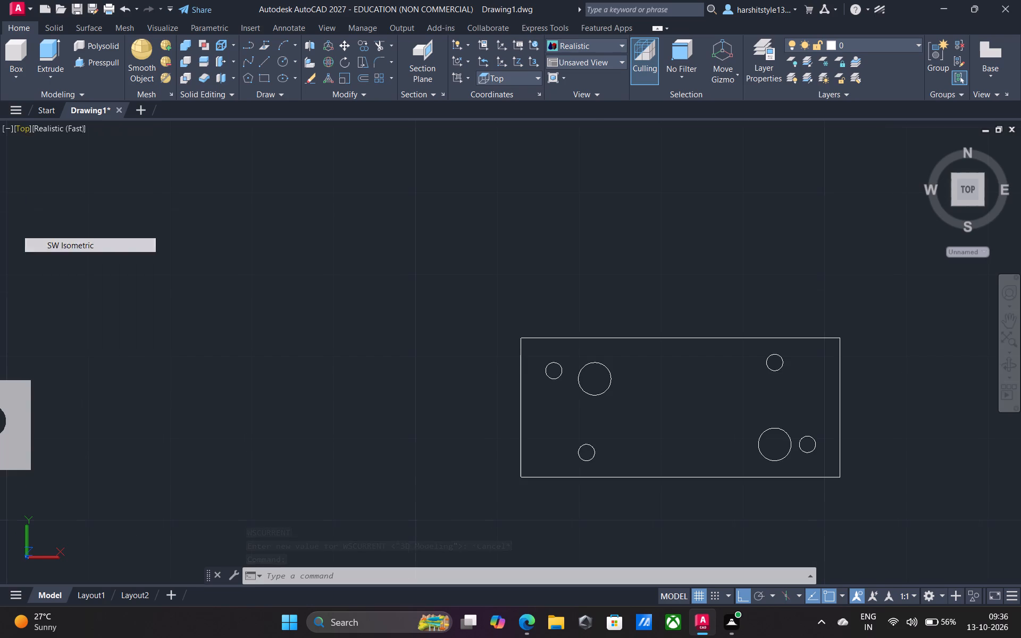
Join the connected edges of the rectangular outline, selecting the whole profile including its circles.
{"action": "scroll", "coordinate": [667, 382], "scroll_direction": "up", "scroll_amount": 1}
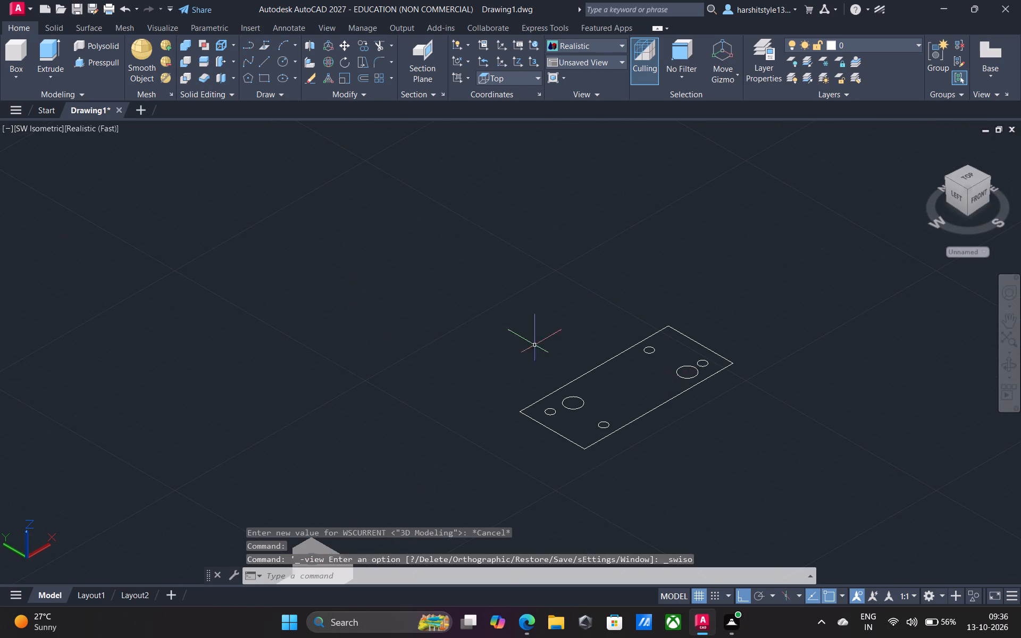
{"action": "left_click", "coordinate": [415, 296]}
{"action": "left_click", "coordinate": [821, 481]}
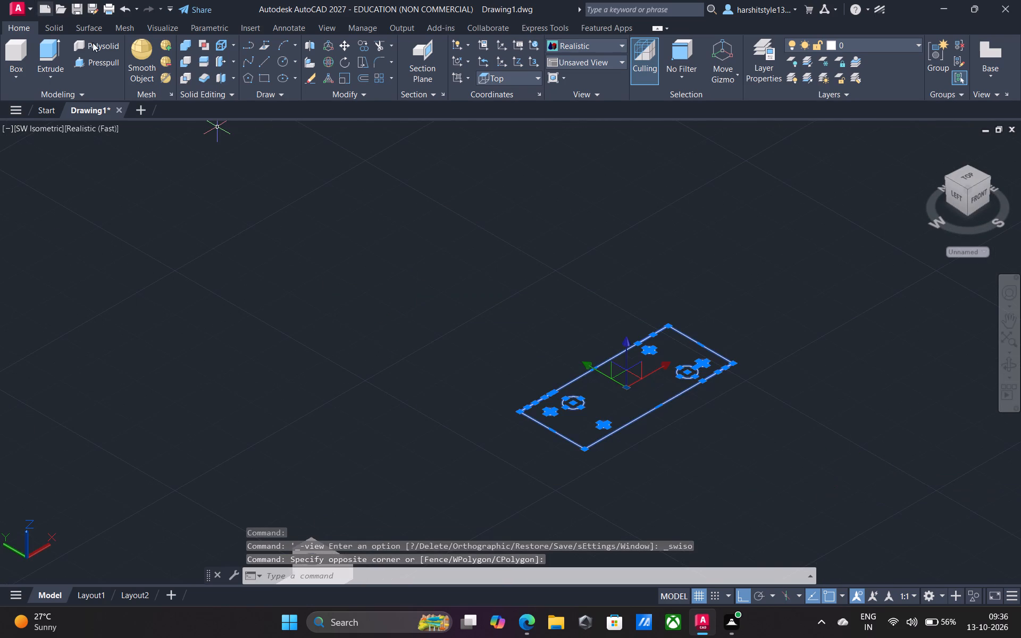
{"action": "type", "text": "joi"}
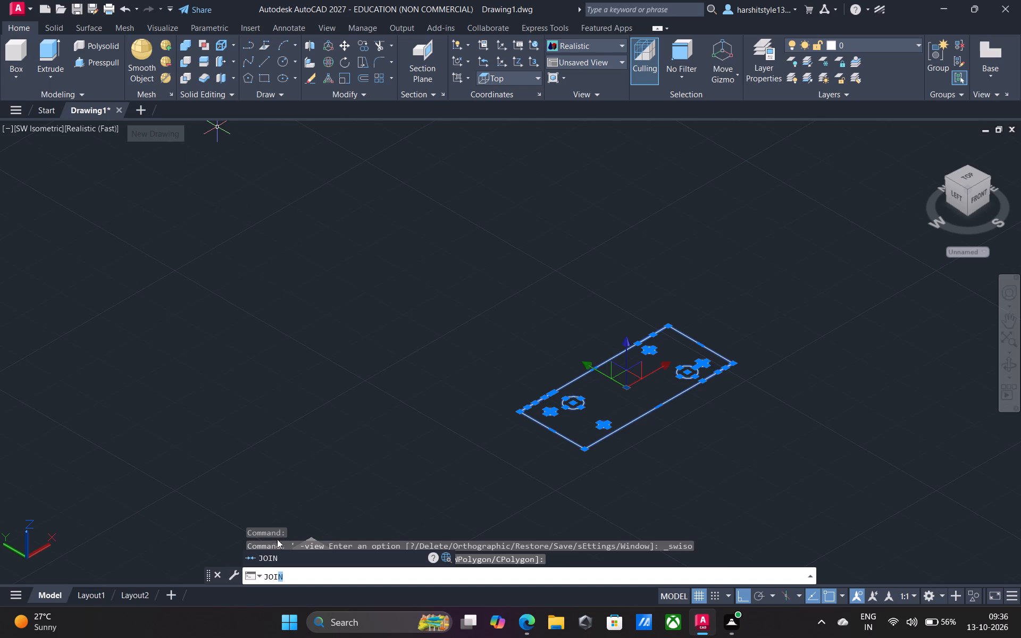
{"action": "left_click", "coordinate": [258, 554]}
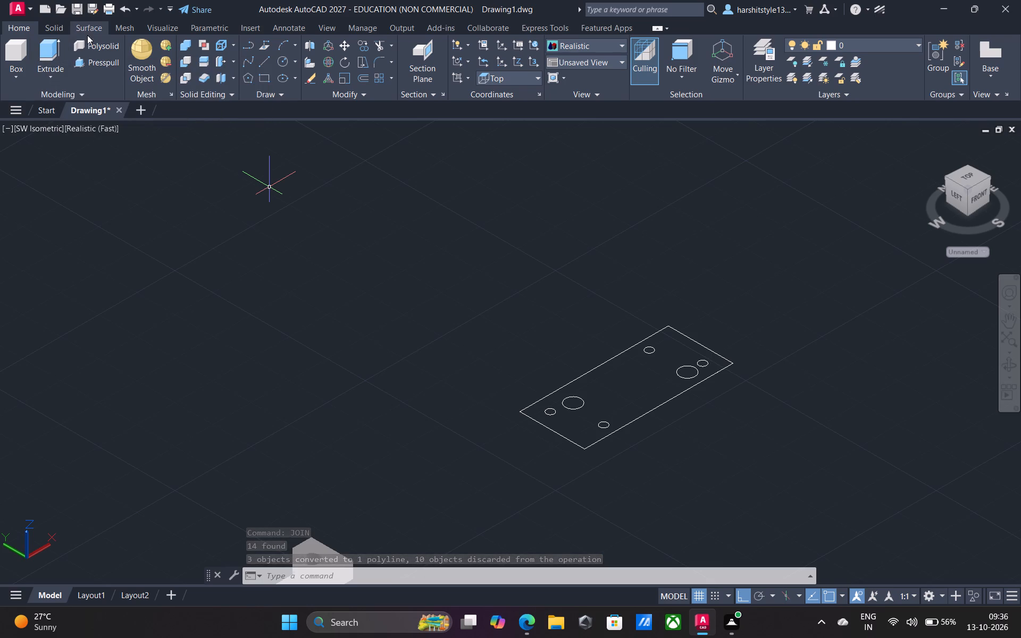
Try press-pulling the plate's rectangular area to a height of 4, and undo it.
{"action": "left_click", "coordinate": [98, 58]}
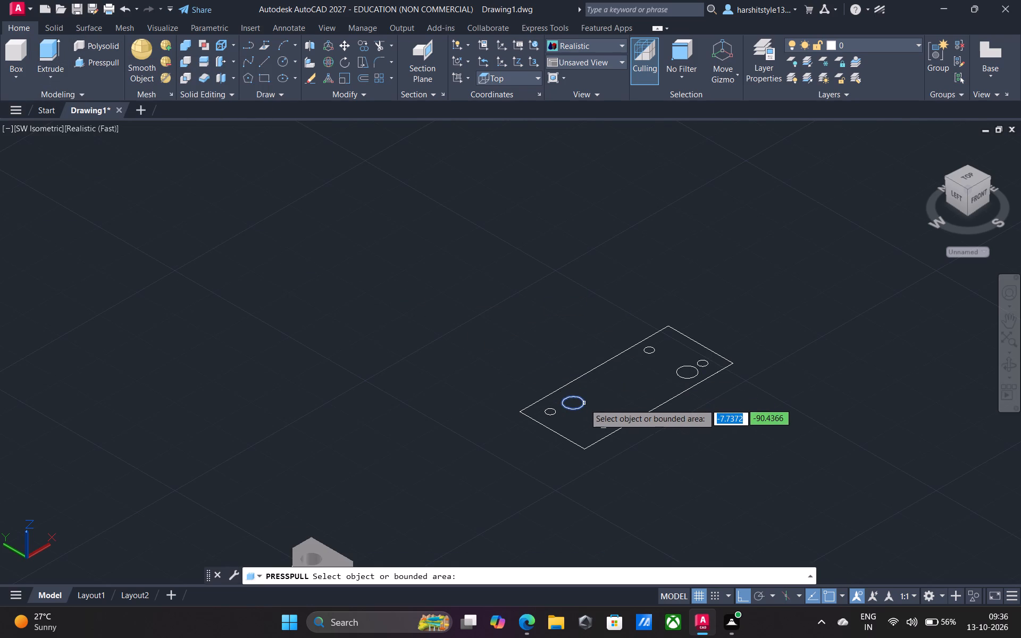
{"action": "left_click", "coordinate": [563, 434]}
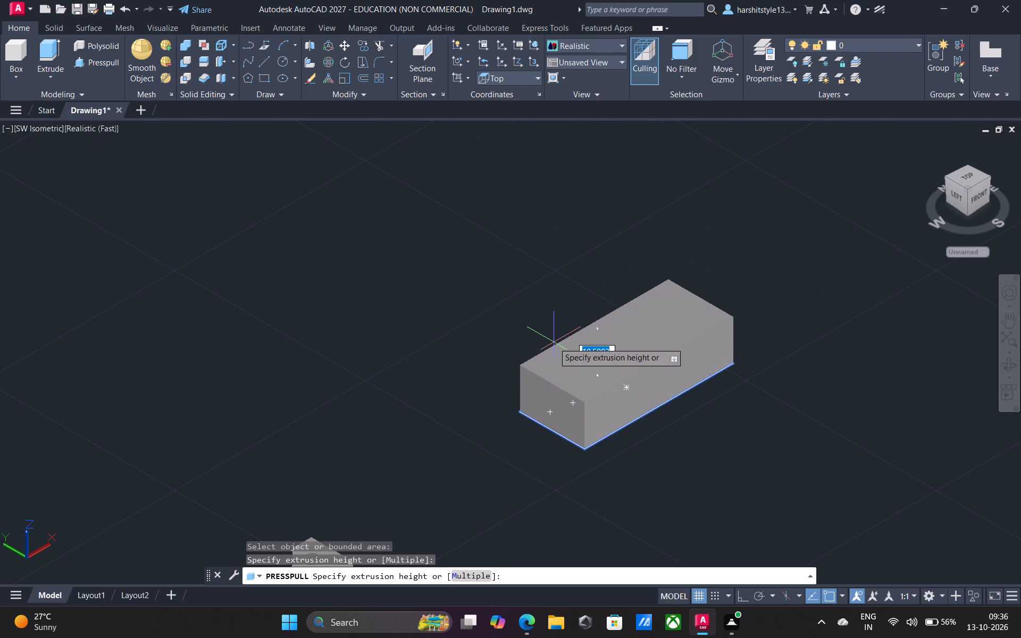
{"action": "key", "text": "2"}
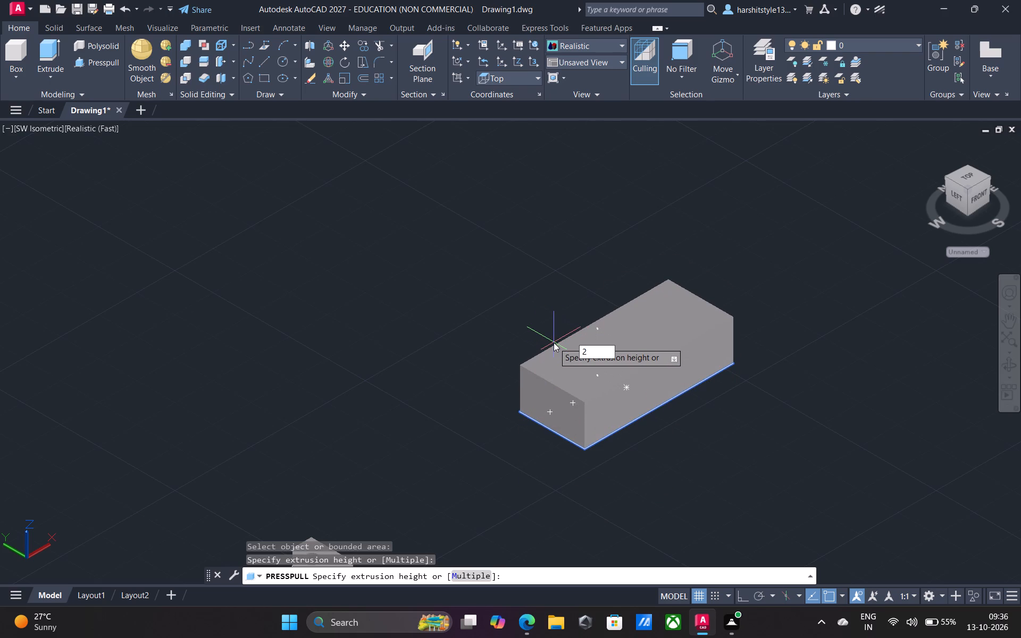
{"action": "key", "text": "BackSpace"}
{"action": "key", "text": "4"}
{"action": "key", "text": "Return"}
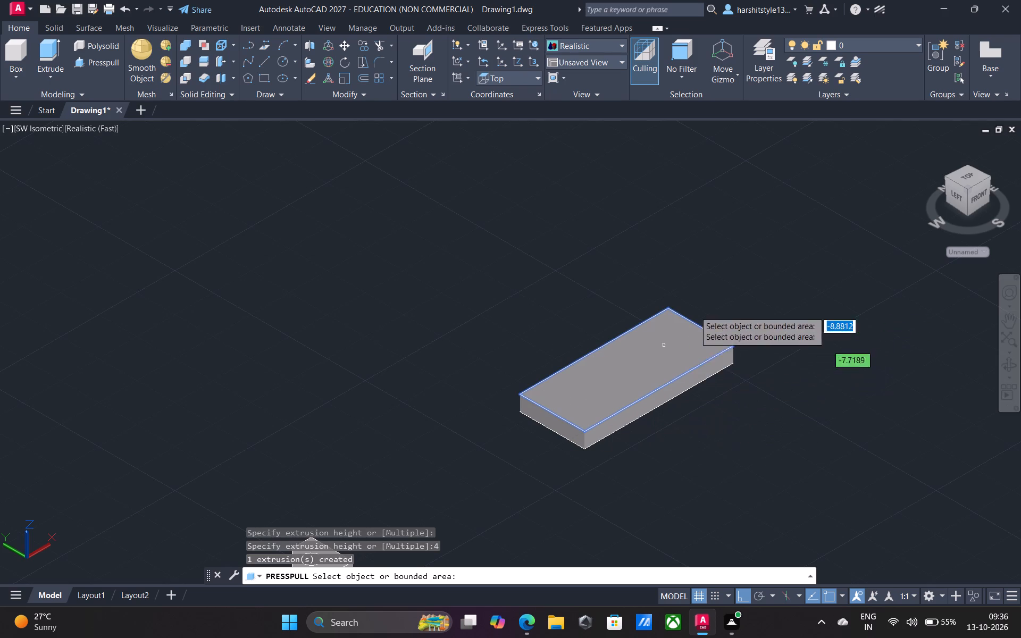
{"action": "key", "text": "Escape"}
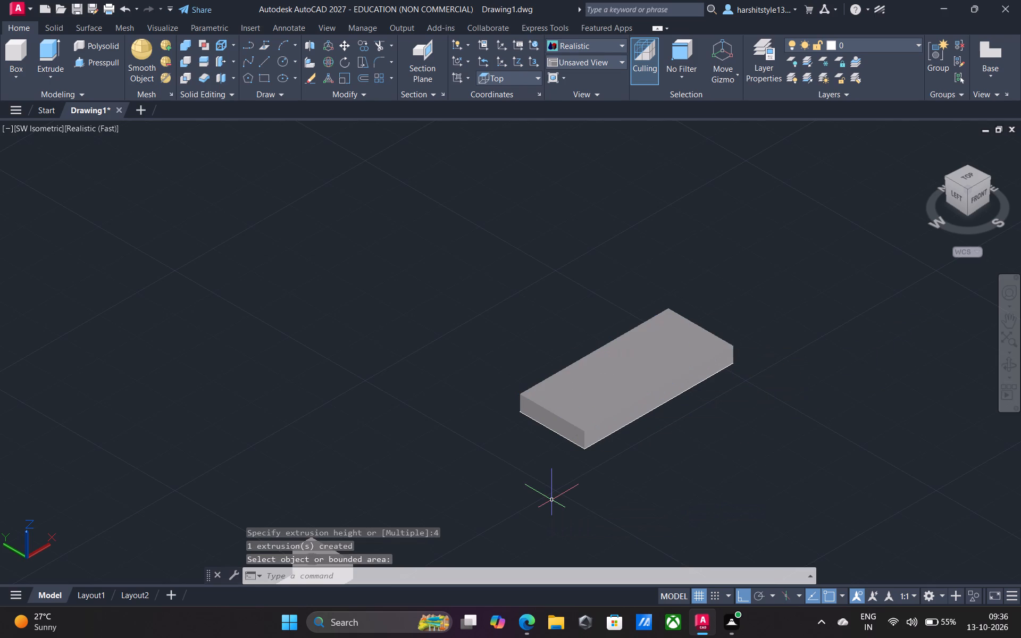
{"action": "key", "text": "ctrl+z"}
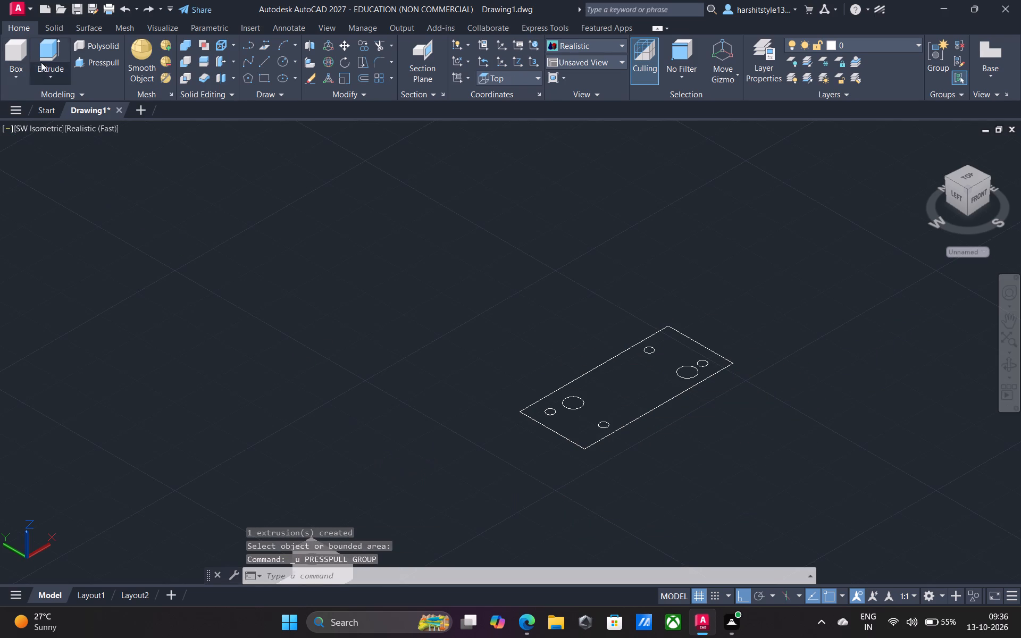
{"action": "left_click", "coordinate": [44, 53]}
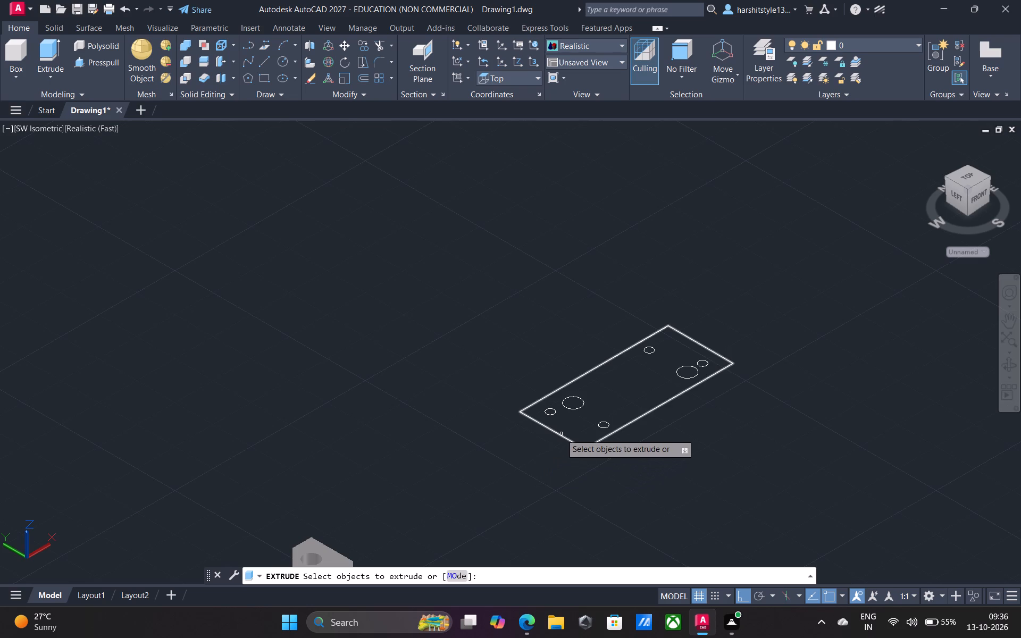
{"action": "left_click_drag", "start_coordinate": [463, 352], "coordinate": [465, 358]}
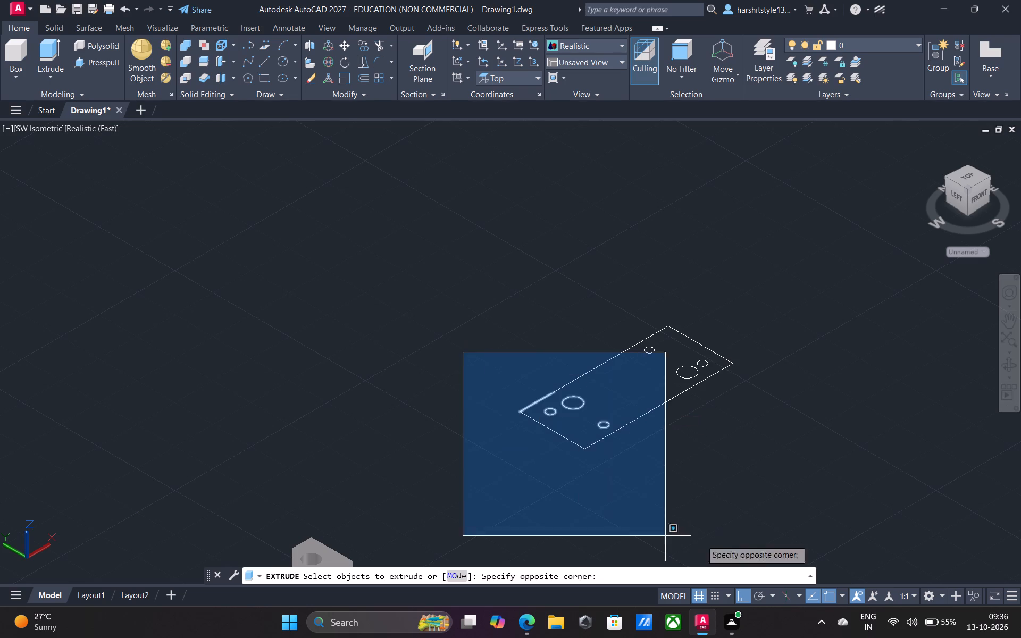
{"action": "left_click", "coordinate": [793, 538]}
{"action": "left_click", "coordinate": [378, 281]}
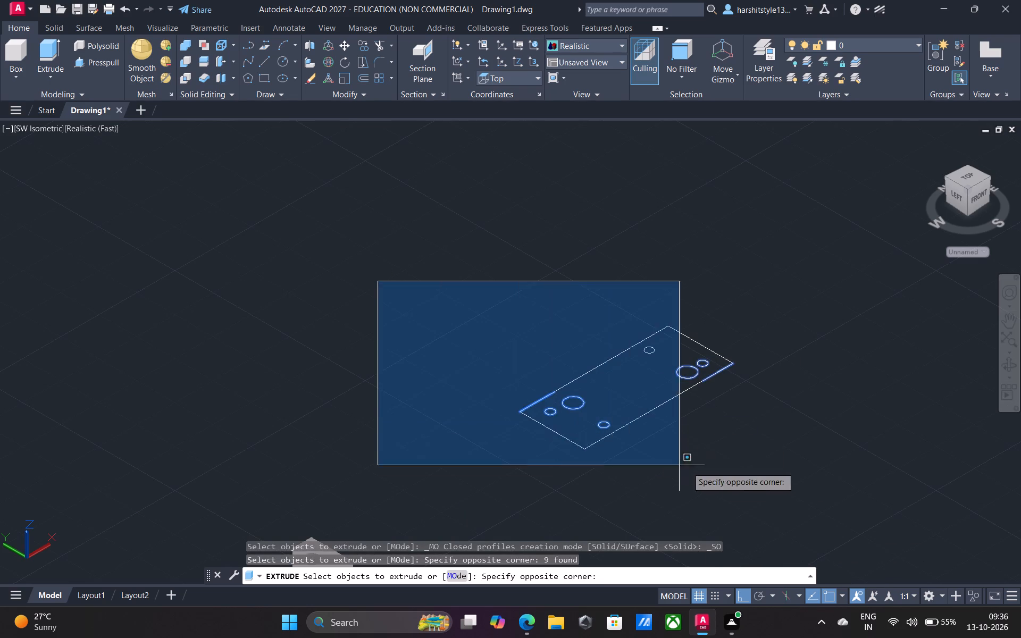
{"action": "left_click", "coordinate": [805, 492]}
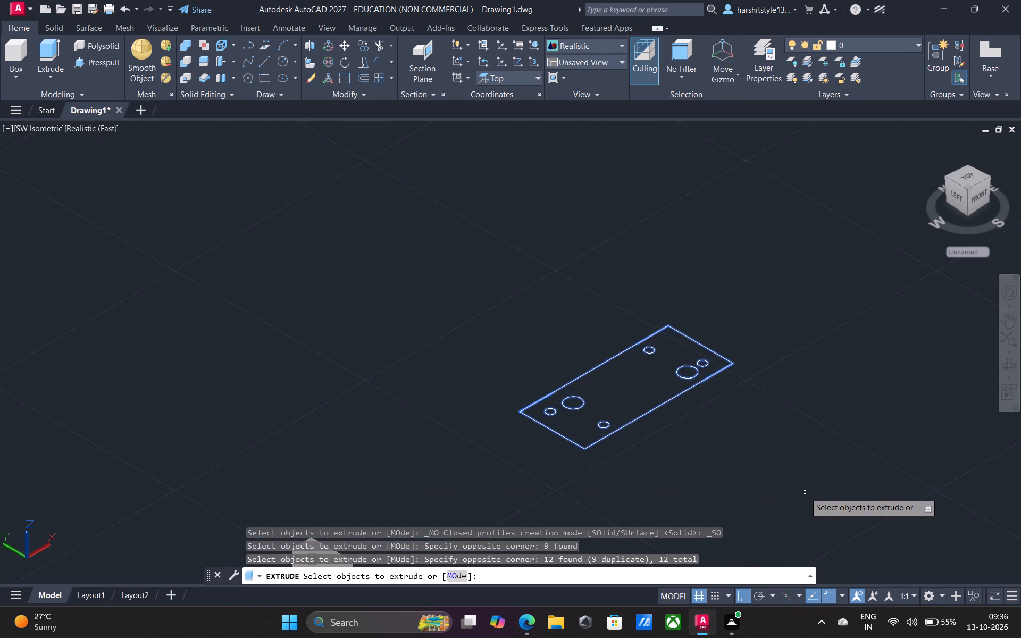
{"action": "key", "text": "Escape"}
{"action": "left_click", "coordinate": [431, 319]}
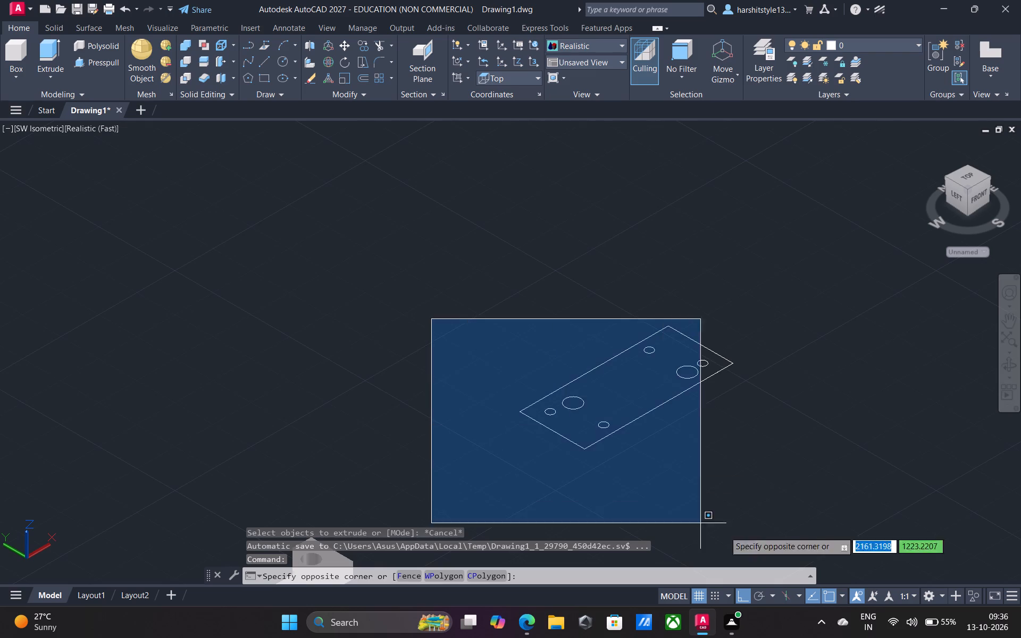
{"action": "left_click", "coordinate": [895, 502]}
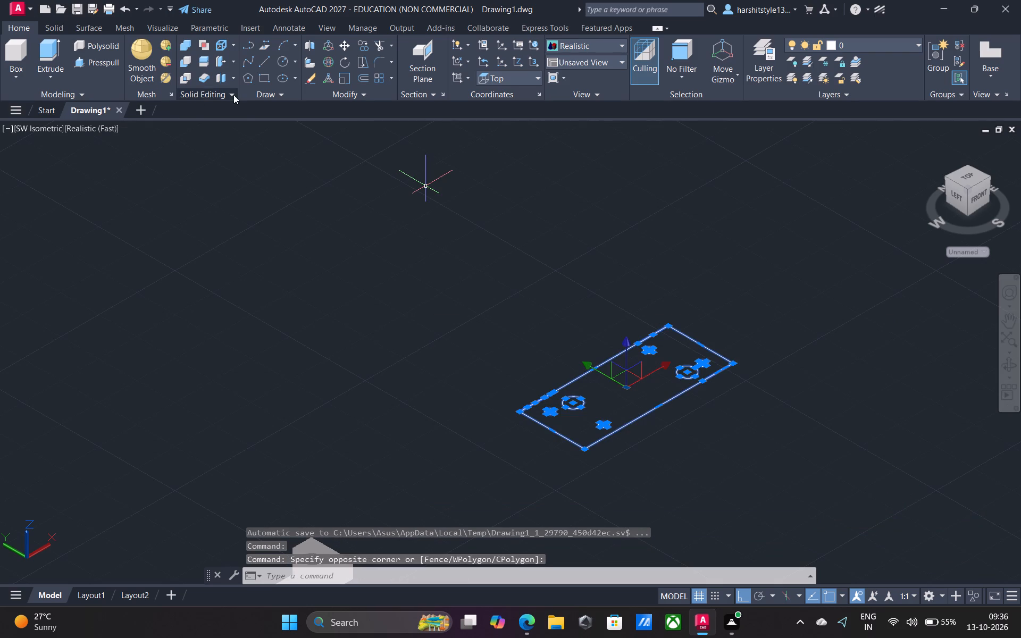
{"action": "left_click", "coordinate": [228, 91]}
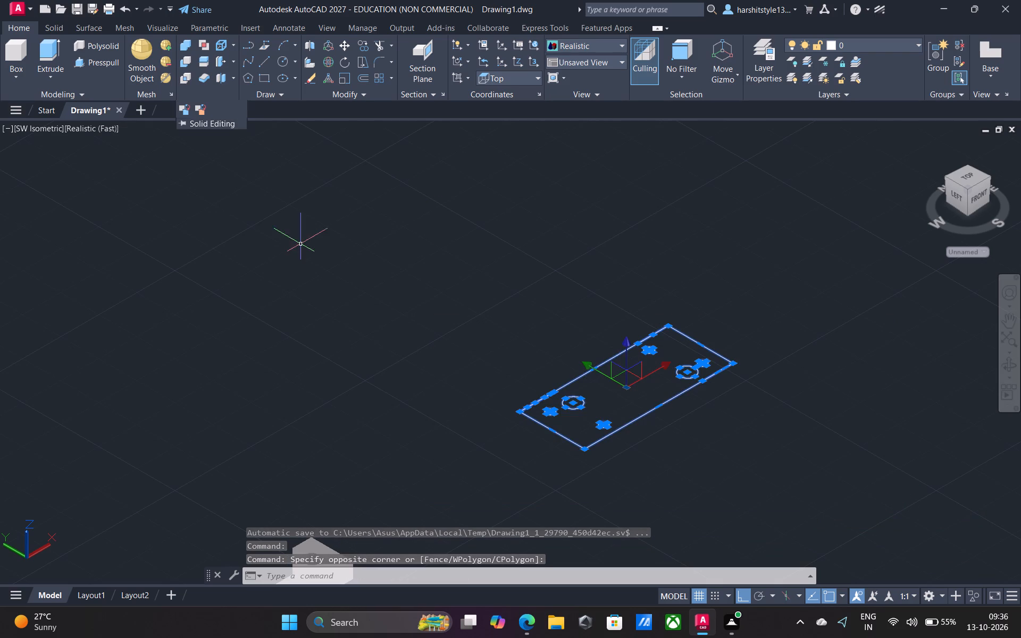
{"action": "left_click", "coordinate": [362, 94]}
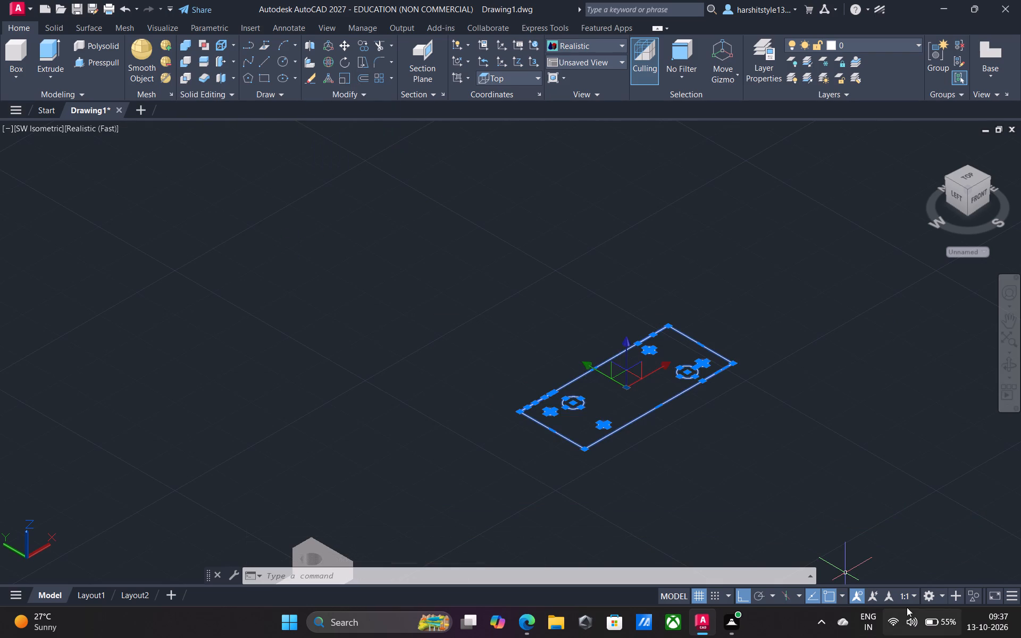
Switch to the Drafting & Annotation workspace.
{"action": "left_click", "coordinate": [939, 593]}
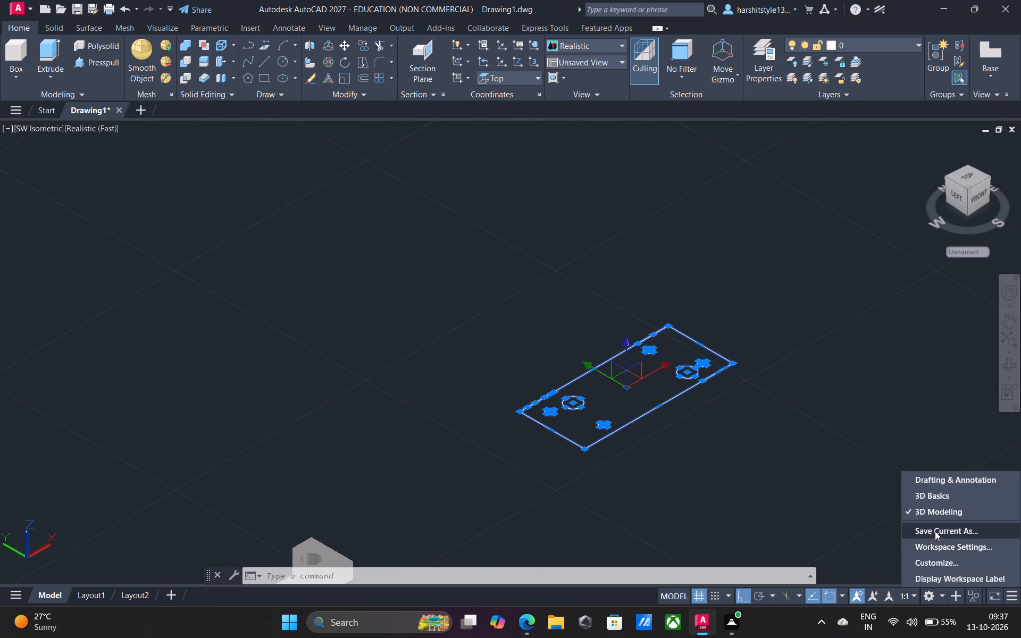
{"action": "left_click", "coordinate": [926, 481]}
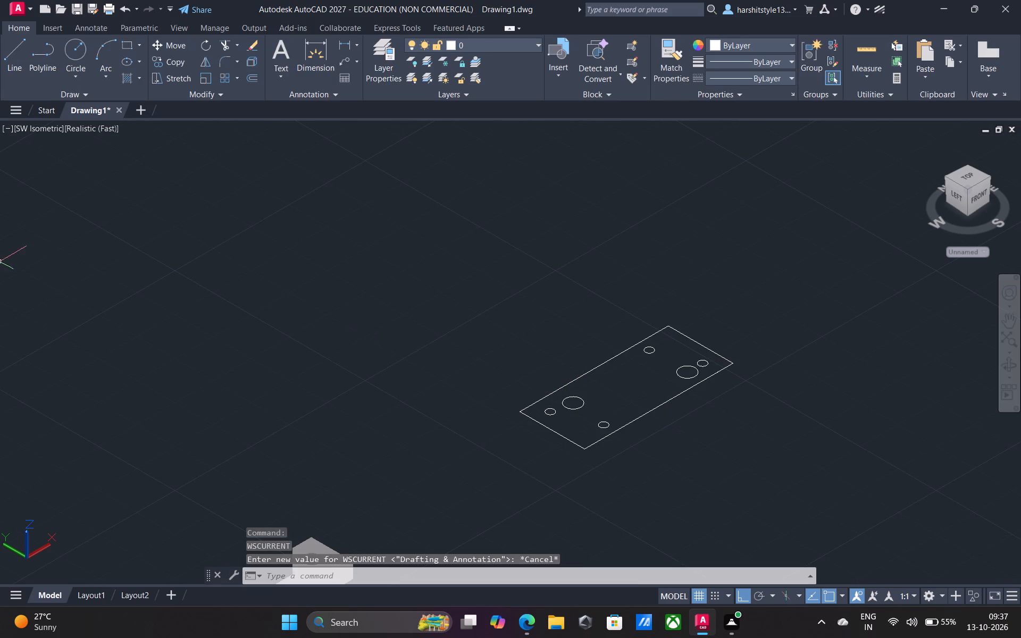
In the Top view, run Overkill on the whole plate profile to delete its duplicate and overlapping geometry.
{"action": "left_click", "coordinate": [963, 175]}
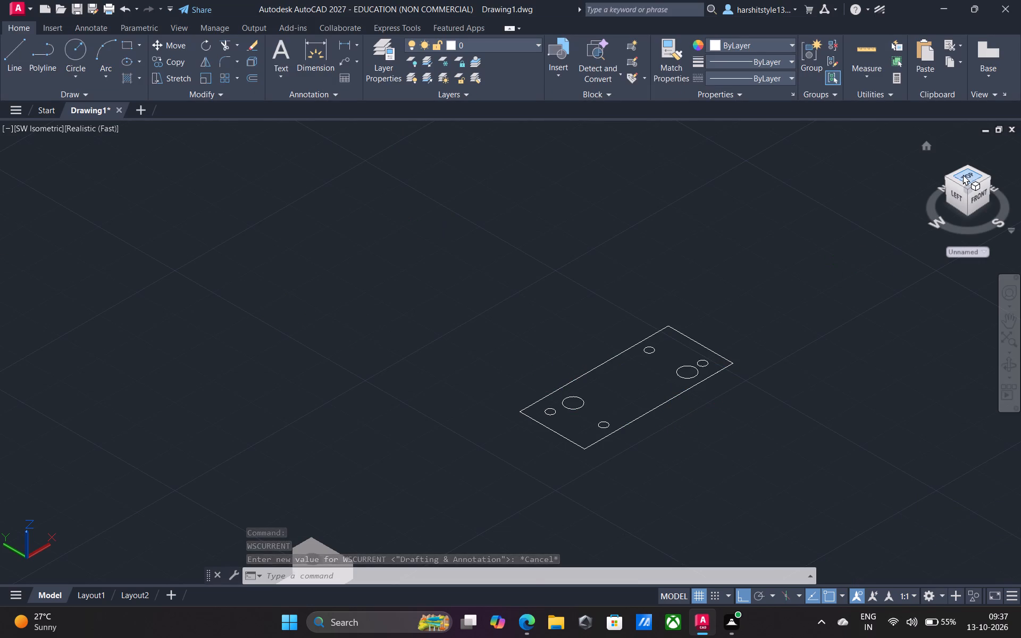
{"action": "middle_click_drag", "start_coordinate": [537, 242], "coordinate": [559, 356]}
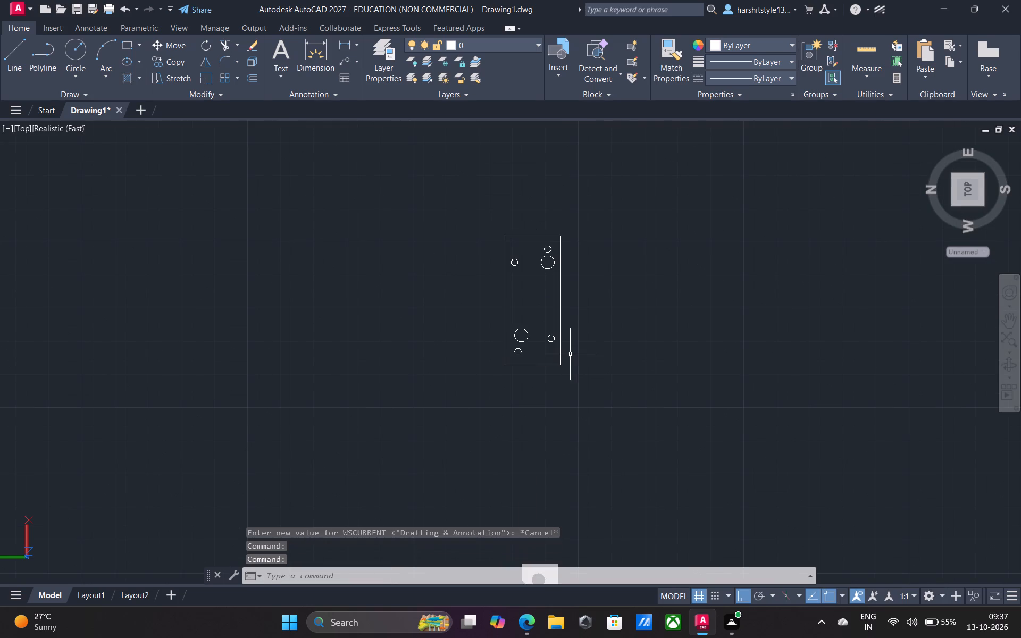
{"action": "left_click", "coordinate": [441, 136]}
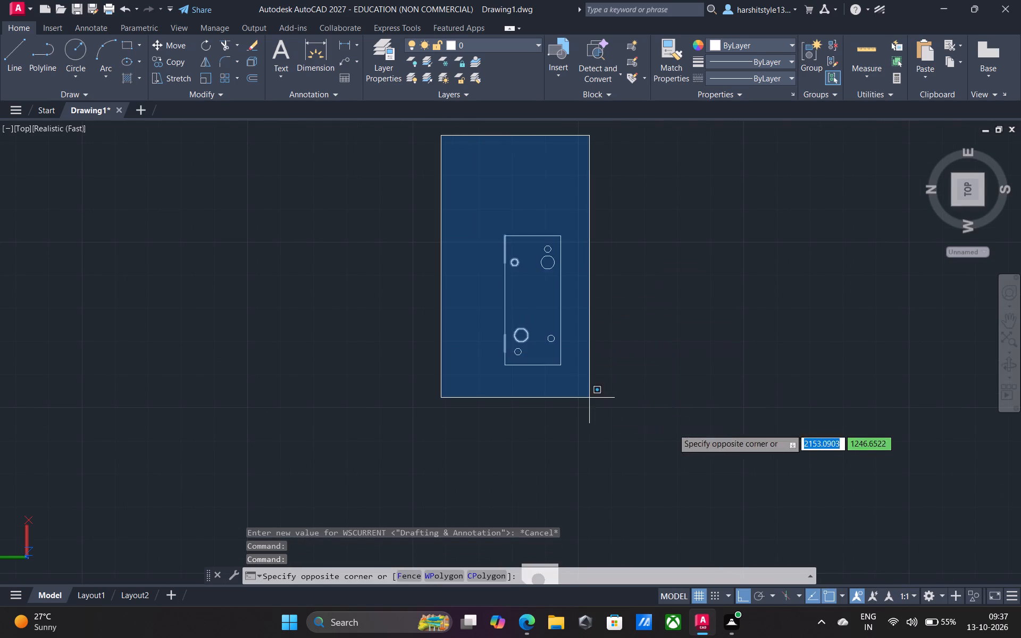
{"action": "left_click", "coordinate": [691, 442]}
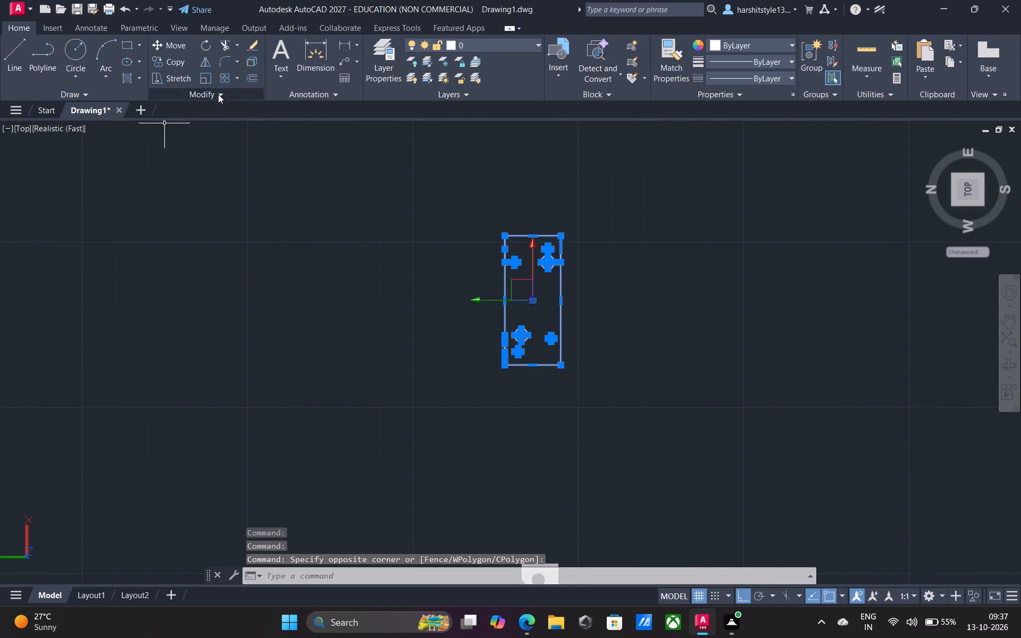
{"action": "left_click", "coordinate": [218, 94]}
{"action": "left_click", "coordinate": [259, 129]}
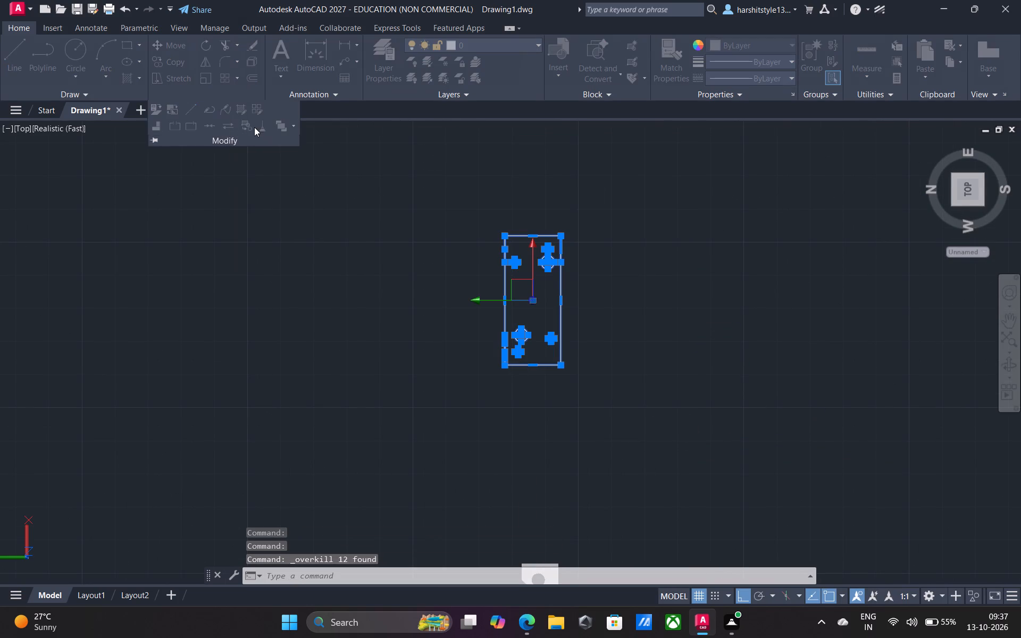
{"action": "left_click", "coordinate": [517, 429]}
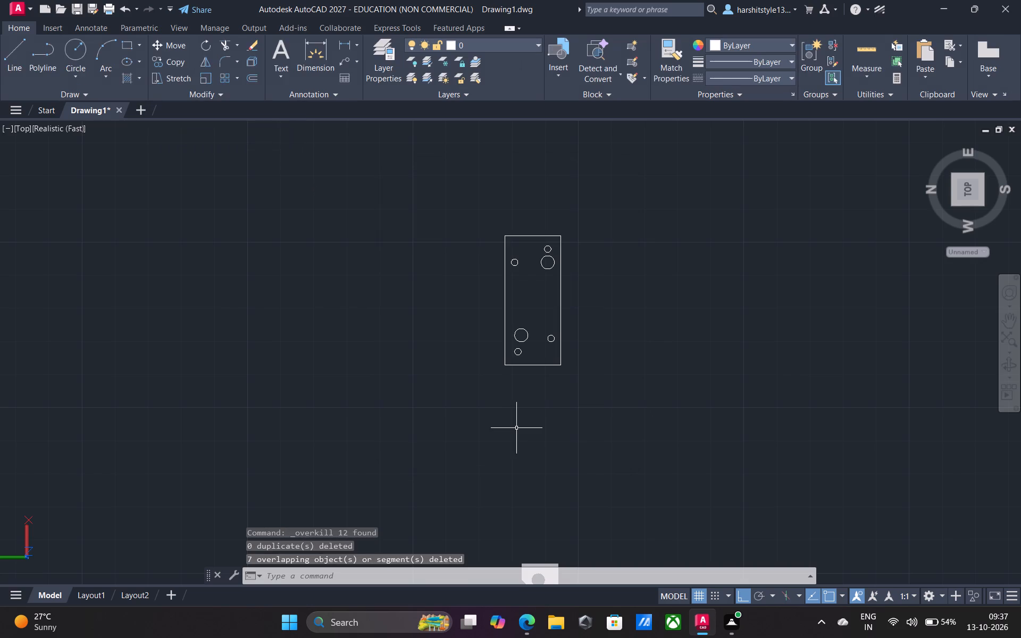
Switch back to the 3D Modeling workspace.
{"action": "left_click", "coordinate": [944, 593]}
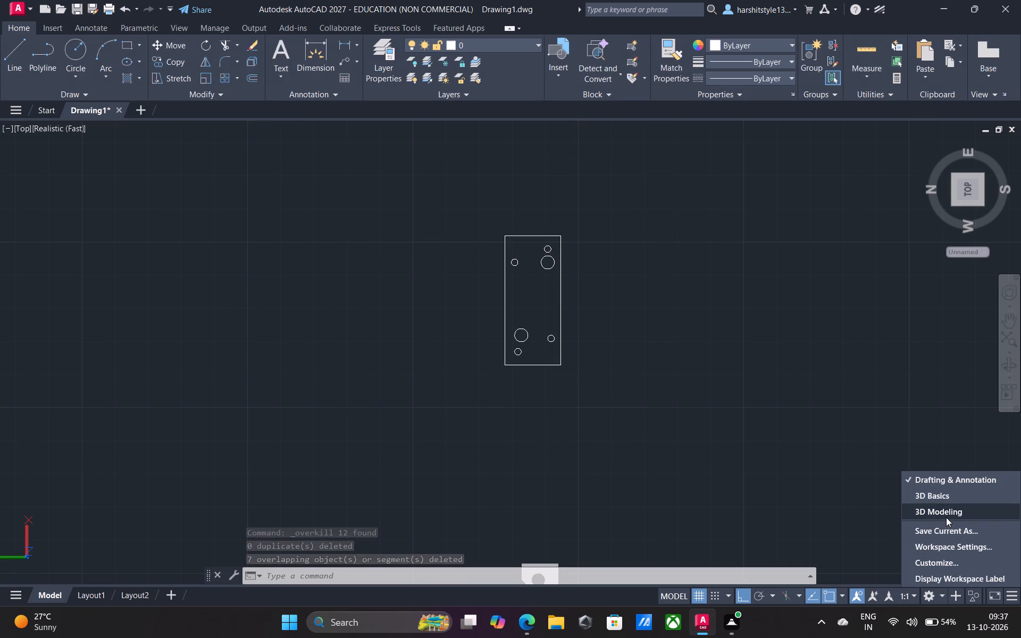
{"action": "left_click", "coordinate": [946, 515]}
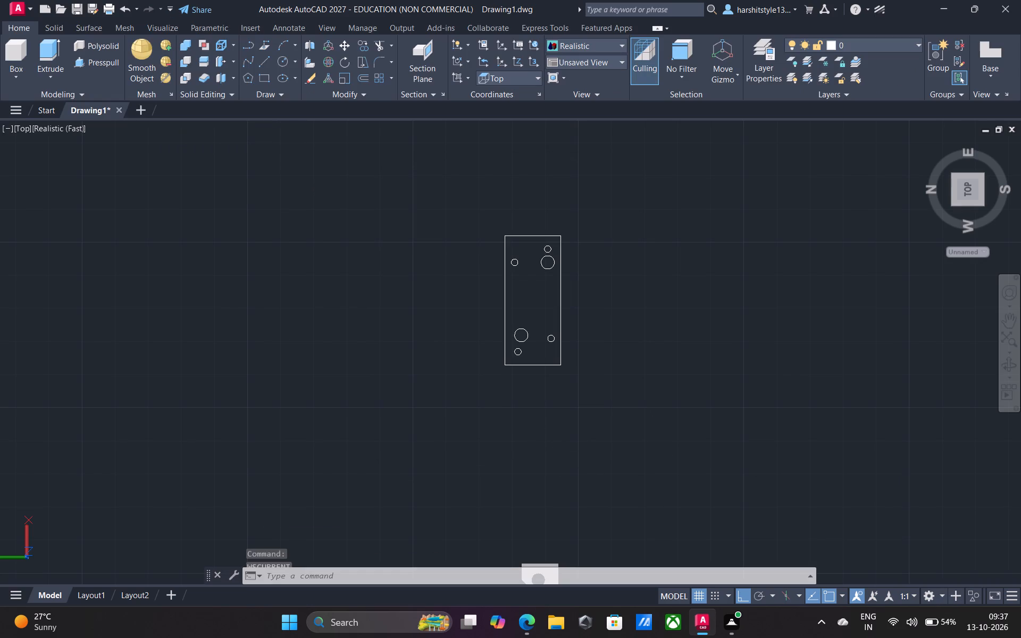
Set the view of the cleaned plate profile to SW Isometric.
{"action": "left_click", "coordinate": [24, 128]}
{"action": "left_click", "coordinate": [22, 128]}
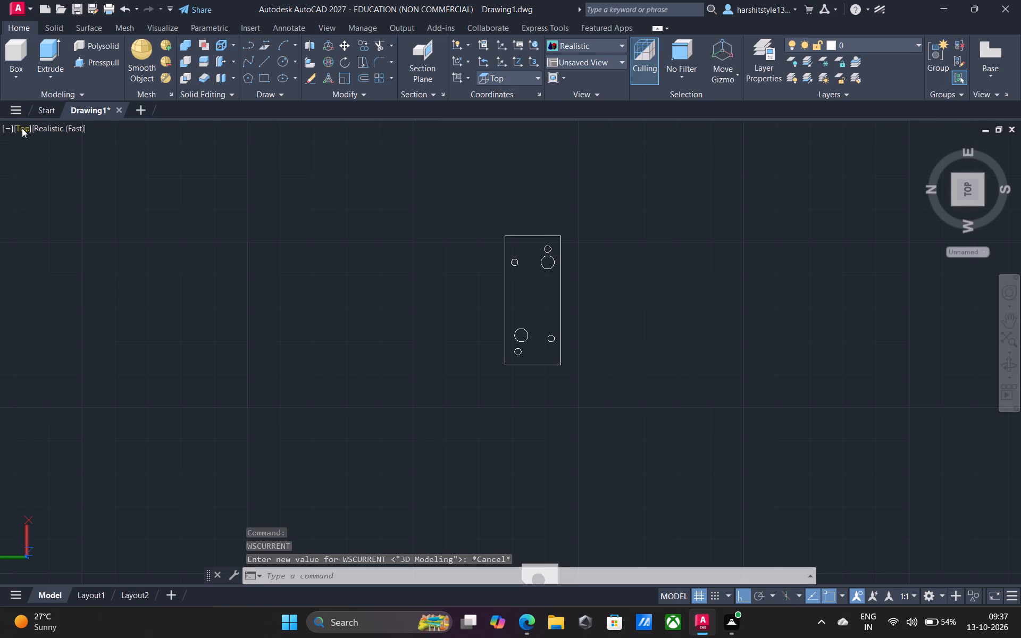
{"action": "left_click", "coordinate": [79, 247]}
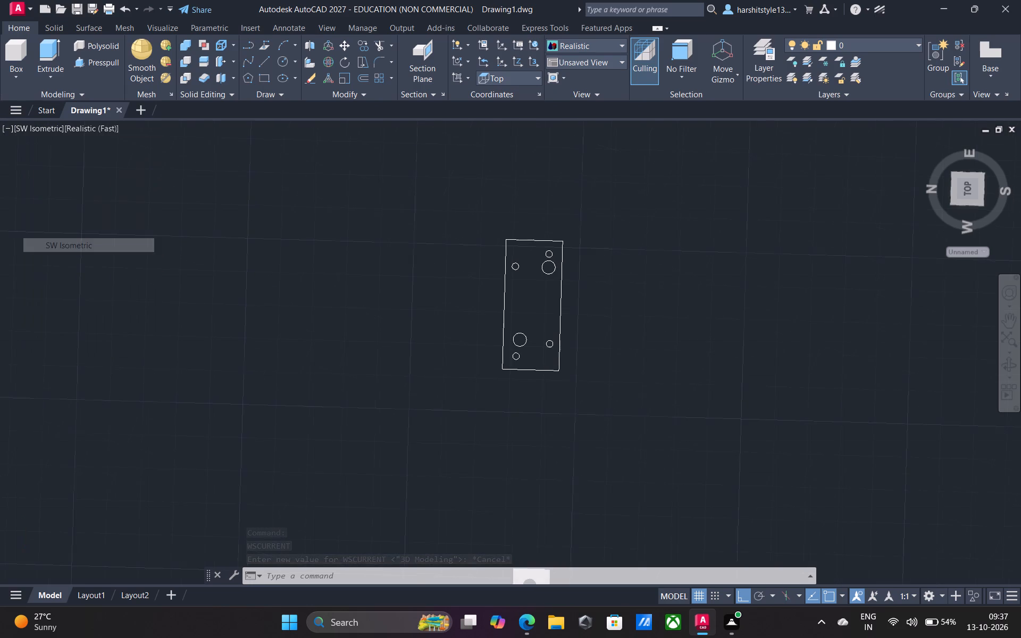
{"action": "middle_click_drag", "start_coordinate": [739, 480], "coordinate": [646, 452]}
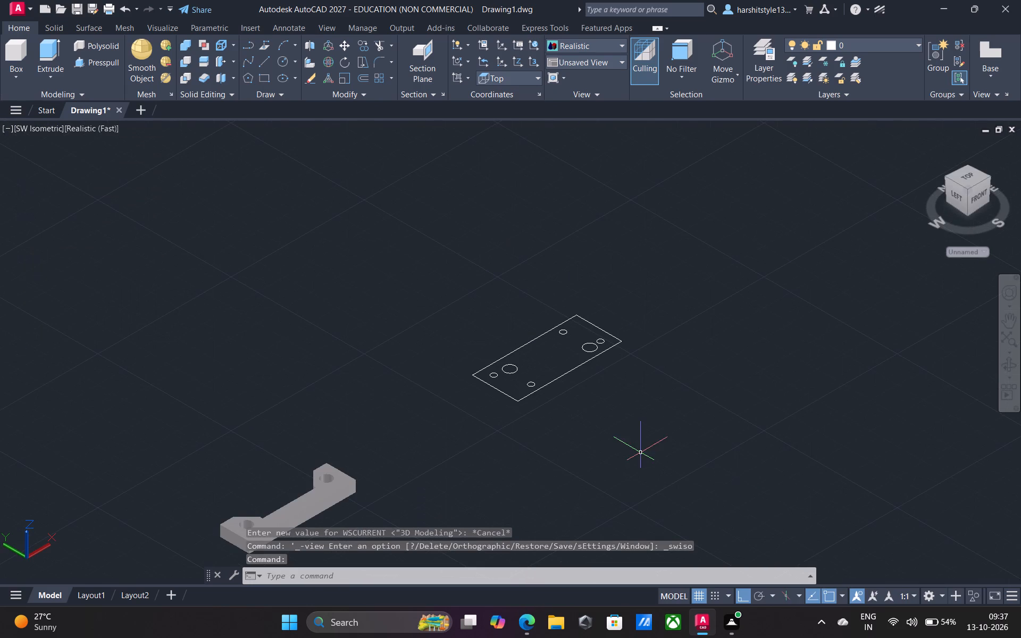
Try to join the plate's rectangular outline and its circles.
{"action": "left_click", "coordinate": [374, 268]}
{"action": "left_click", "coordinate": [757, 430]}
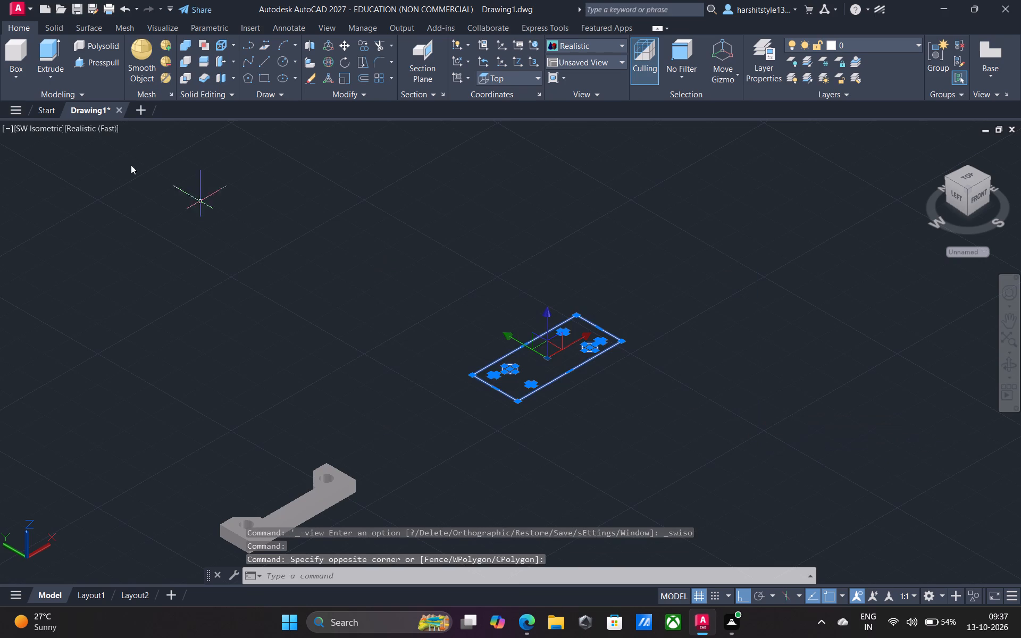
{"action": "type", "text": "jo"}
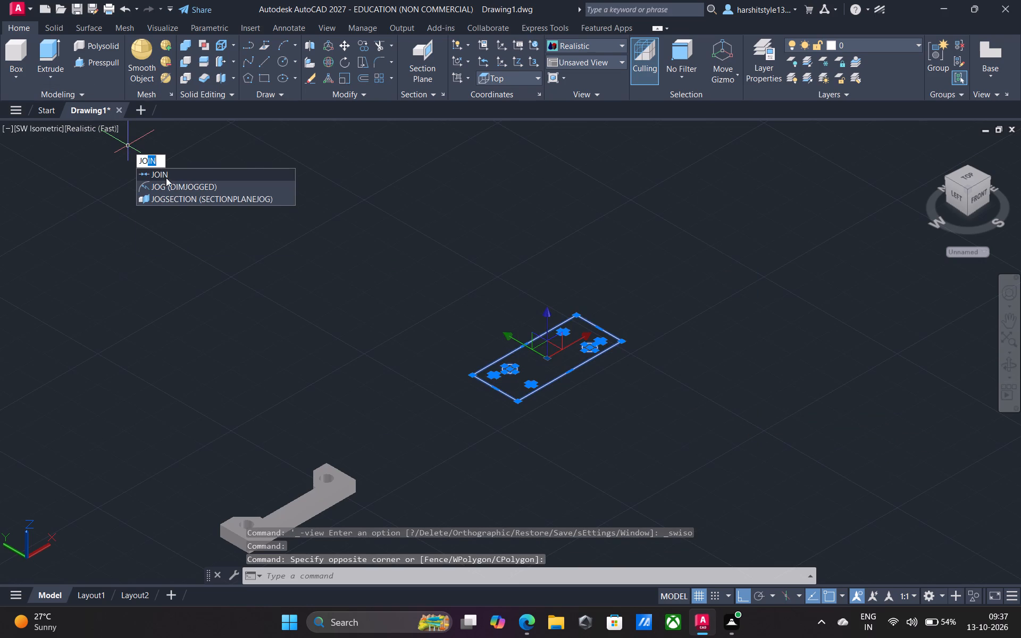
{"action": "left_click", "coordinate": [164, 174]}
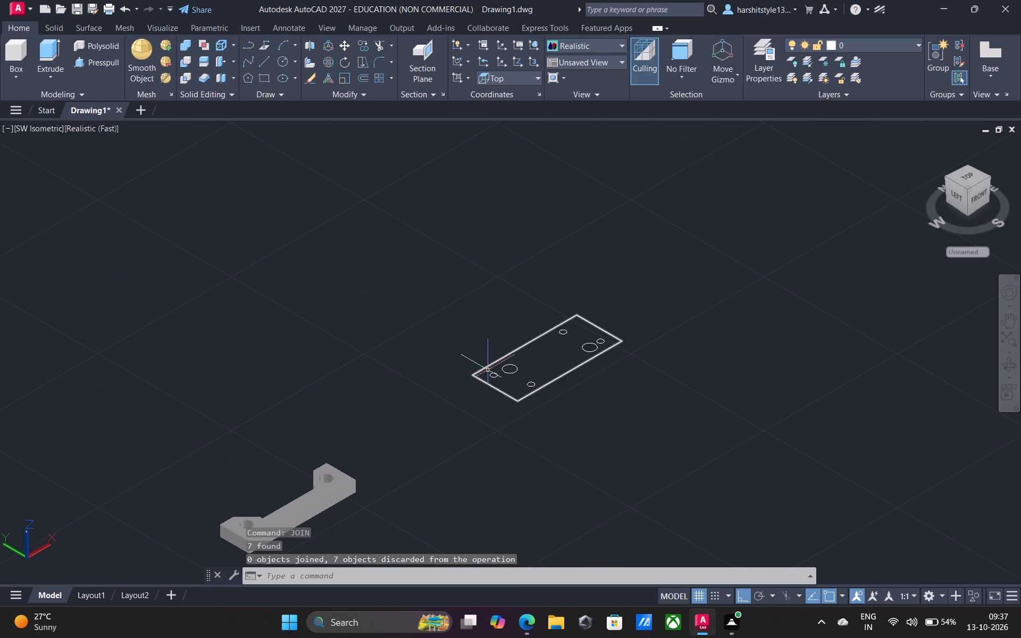
Extrude the rectangular outline together with its six circles to a height of 4.
{"action": "left_click", "coordinate": [46, 55]}
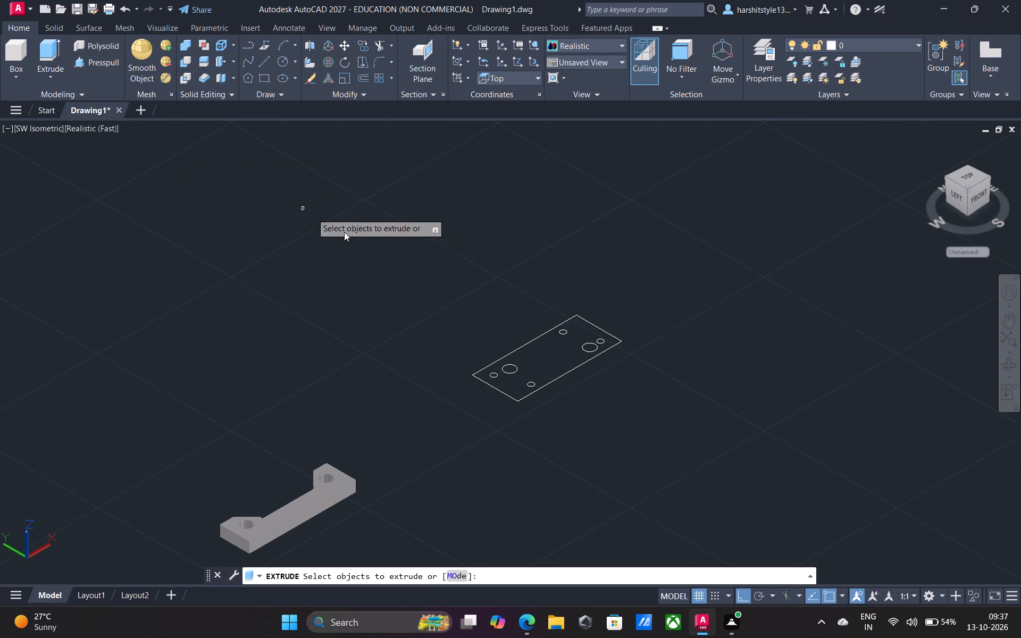
{"action": "left_click_drag", "start_coordinate": [373, 246], "coordinate": [392, 263]}
{"action": "left_click", "coordinate": [759, 452]}
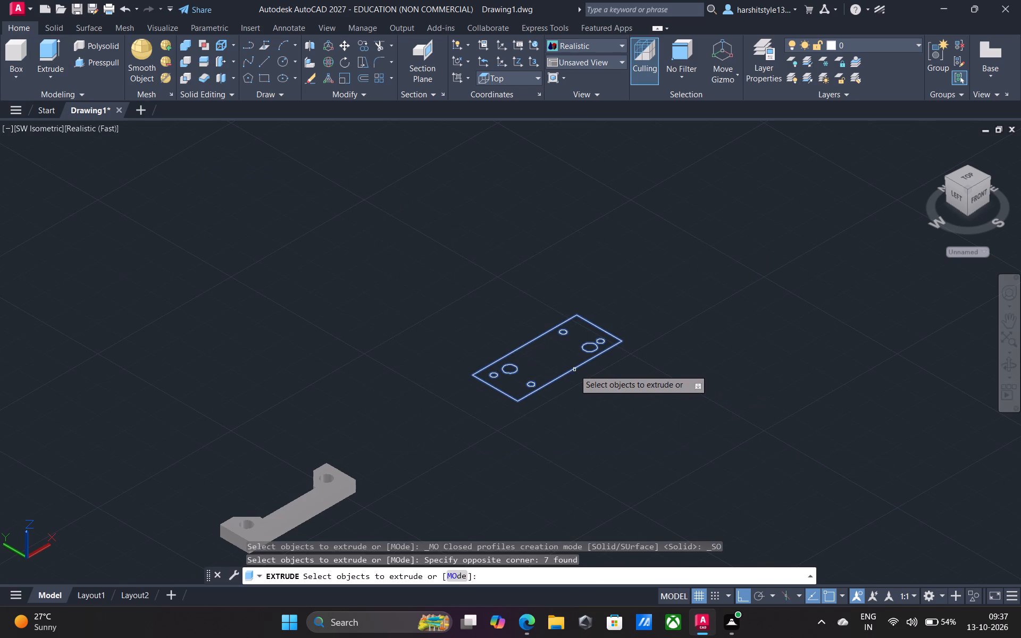
{"action": "right_click", "coordinate": [574, 369]}
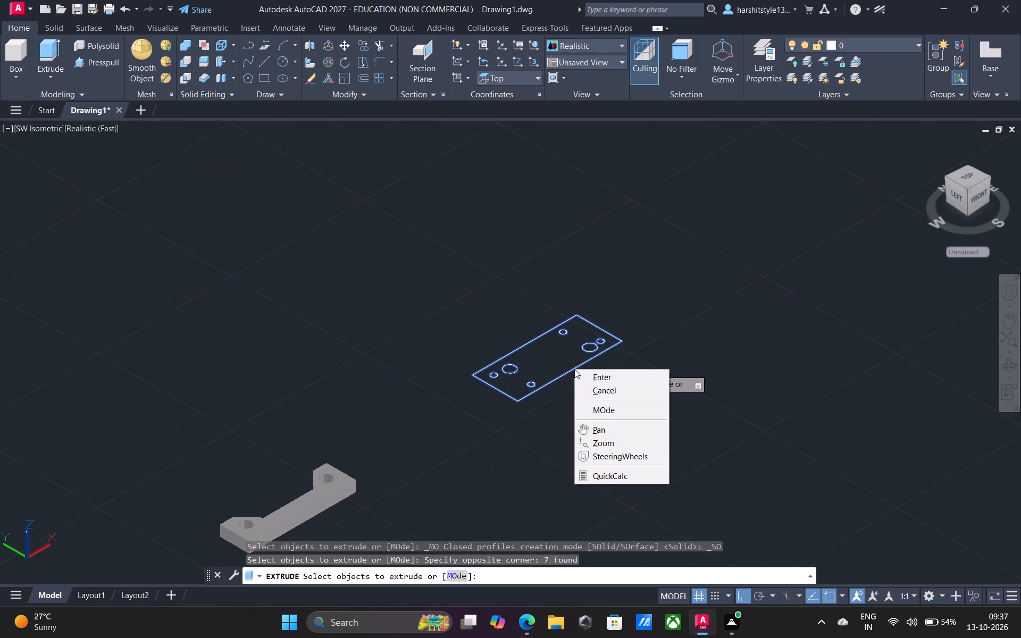
{"action": "left_click", "coordinate": [592, 380]}
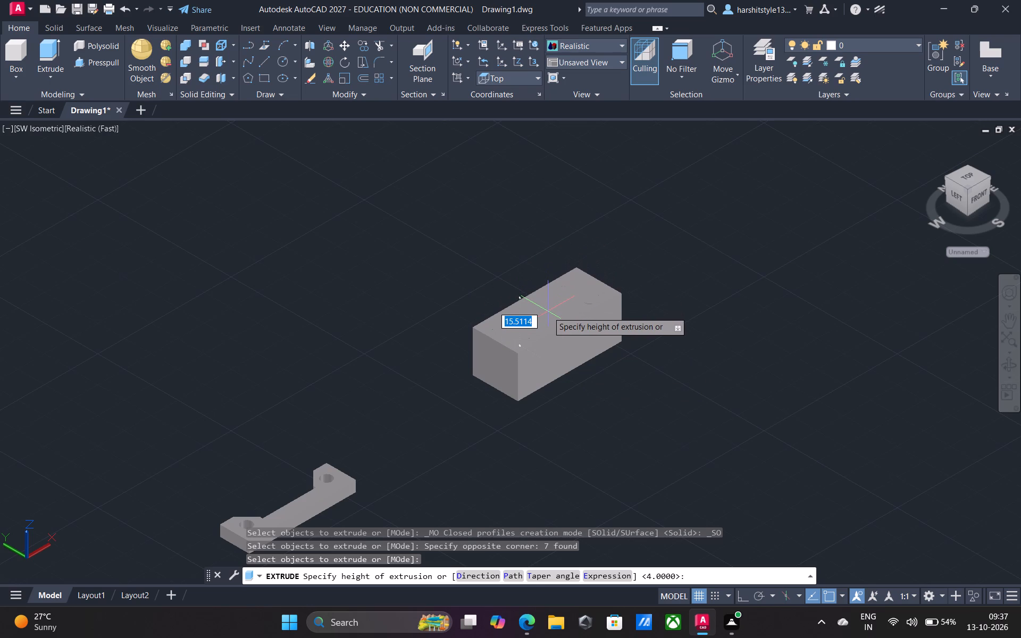
{"action": "key", "text": "4"}
{"action": "key", "text": "Return"}
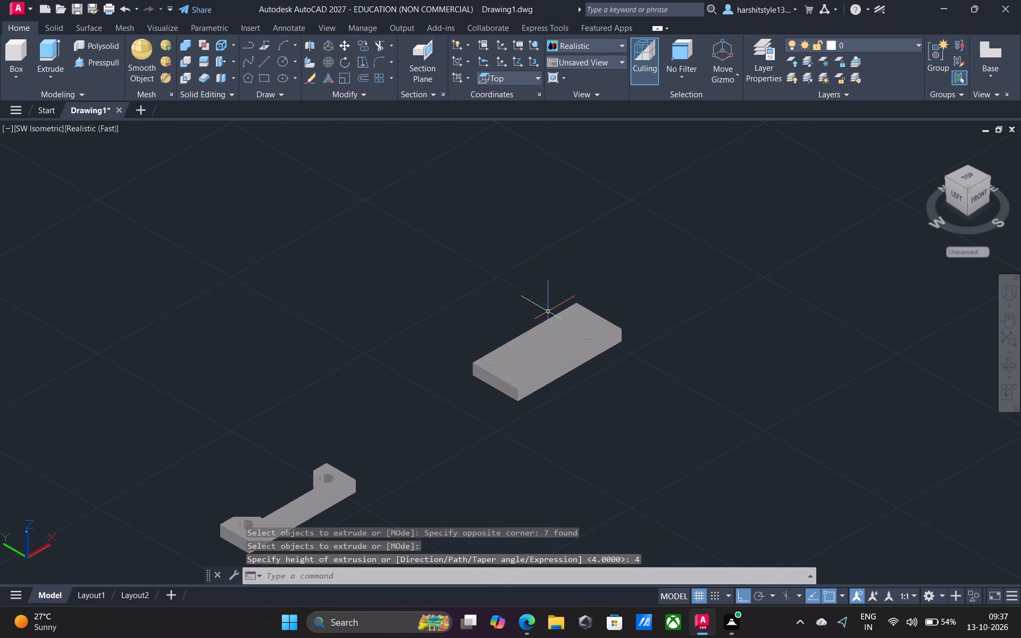
Change the visual style of the model to 2D Wireframe.
{"action": "scroll", "coordinate": [621, 314], "scroll_direction": "up", "scroll_amount": 1}
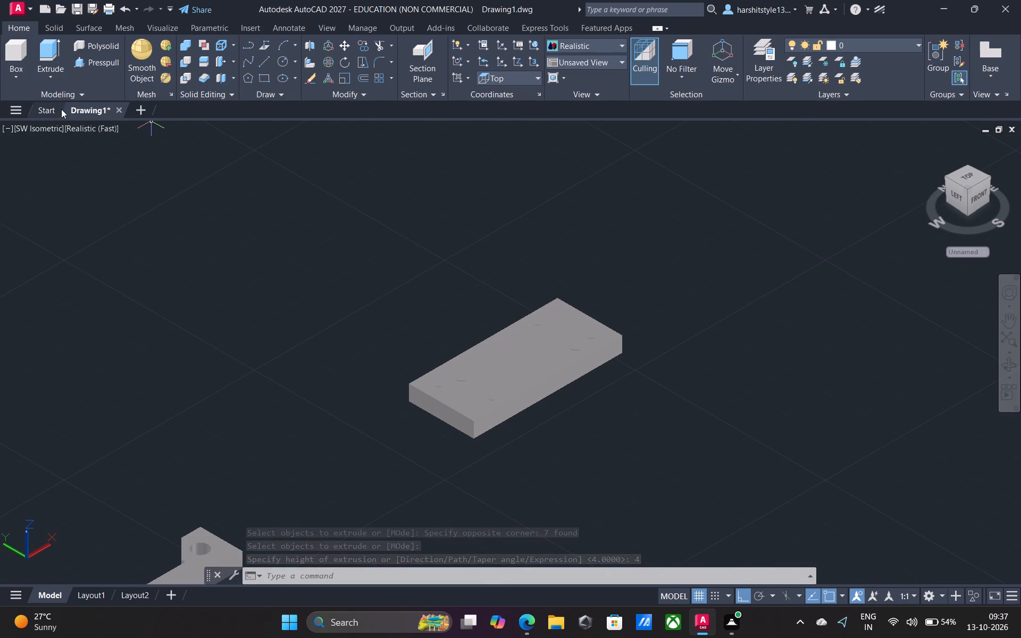
{"action": "left_click", "coordinate": [93, 125]}
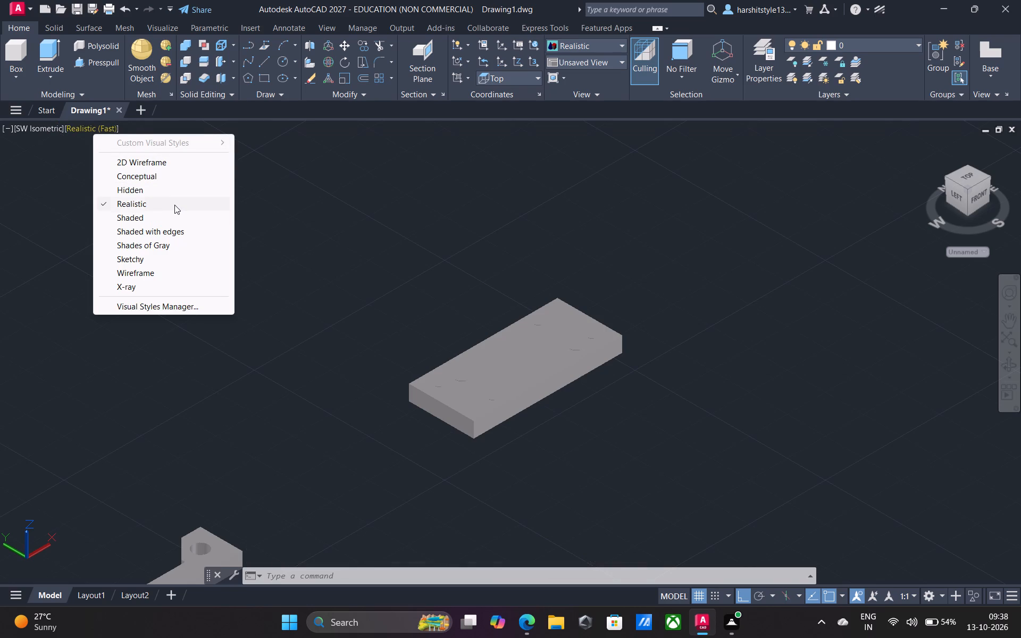
{"action": "left_click", "coordinate": [150, 161]}
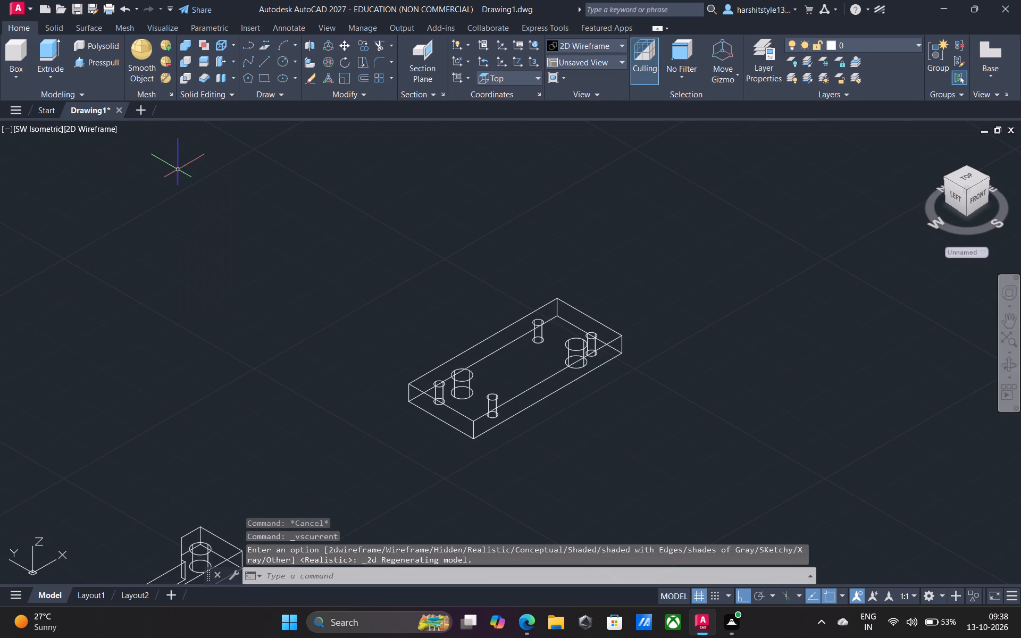
Subtract the four small and two large extruded cylinders from the rectangular plate solid to cut its holes through.
{"action": "left_click", "coordinate": [183, 62]}
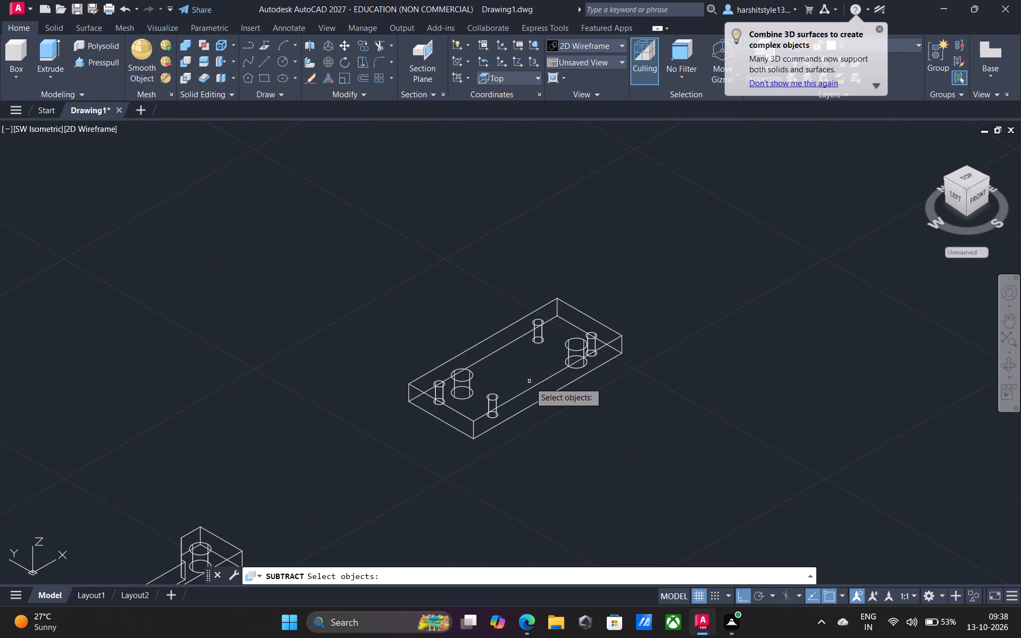
{"action": "left_click", "coordinate": [531, 385]}
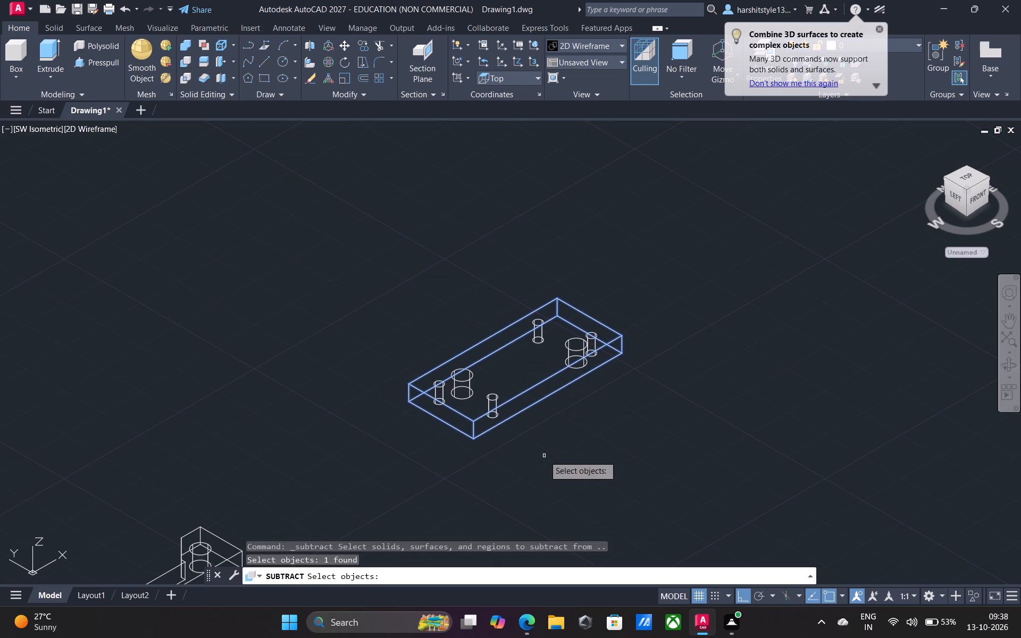
{"action": "key", "text": "Return"}
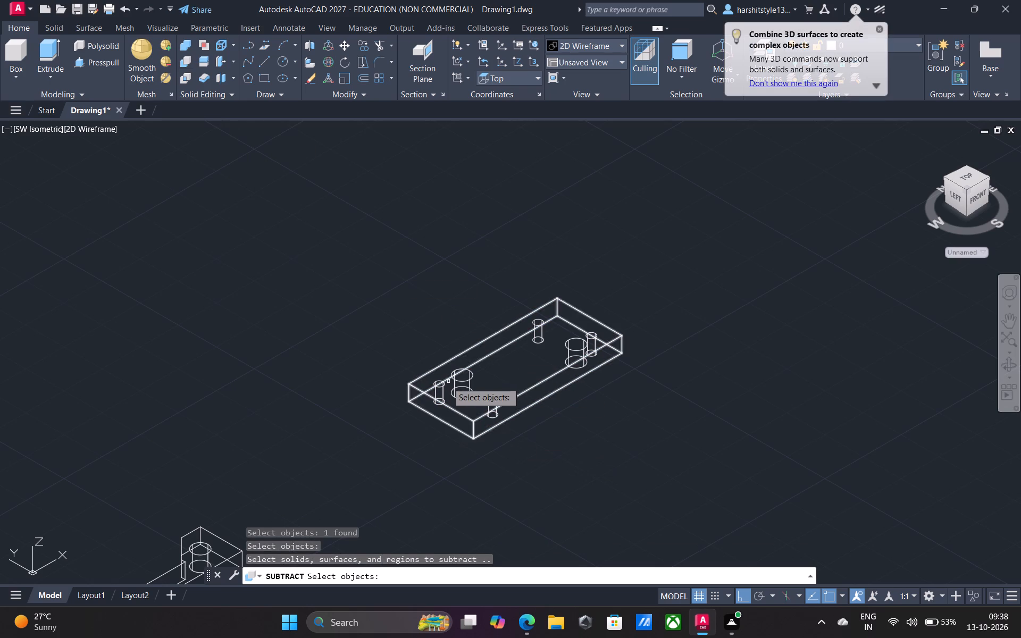
{"action": "left_click", "coordinate": [442, 387]}
{"action": "left_click", "coordinate": [465, 381]}
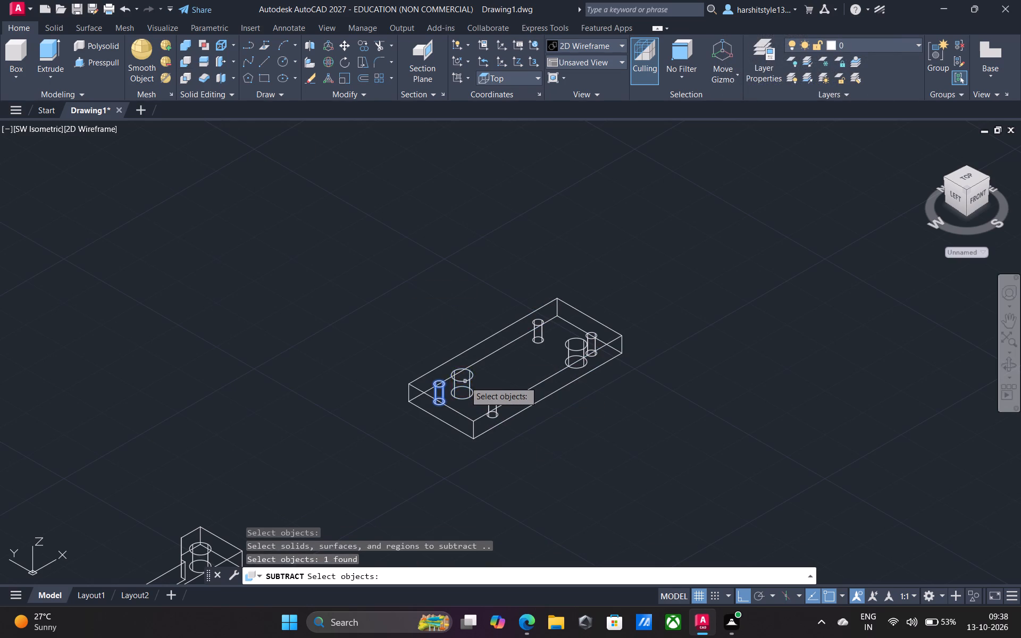
{"action": "left_click", "coordinate": [495, 399]}
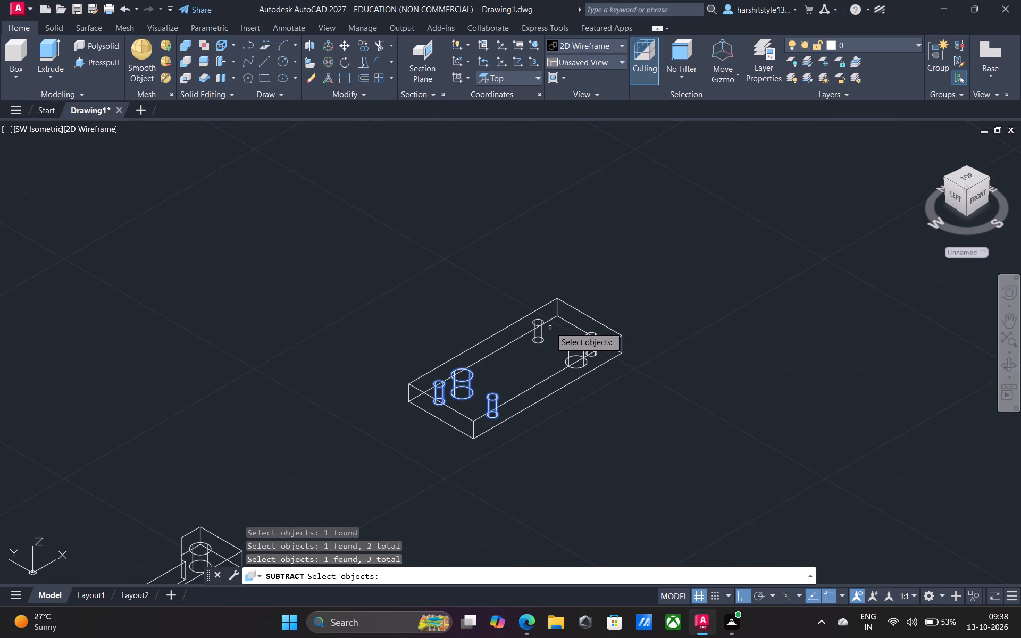
{"action": "left_click", "coordinate": [541, 324]}
{"action": "left_click", "coordinate": [569, 349]}
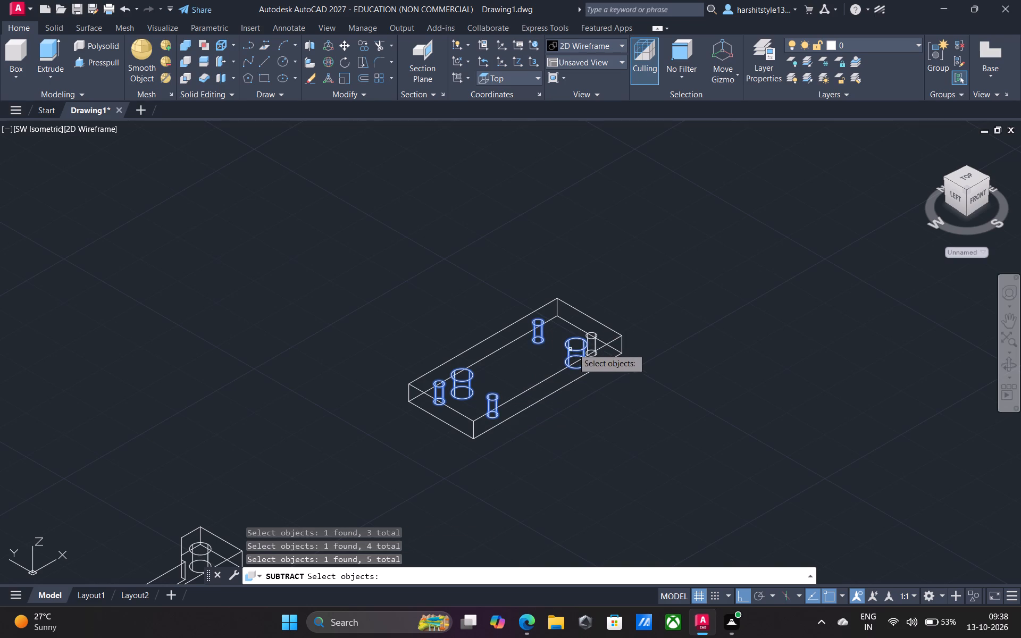
{"action": "left_click", "coordinate": [596, 335]}
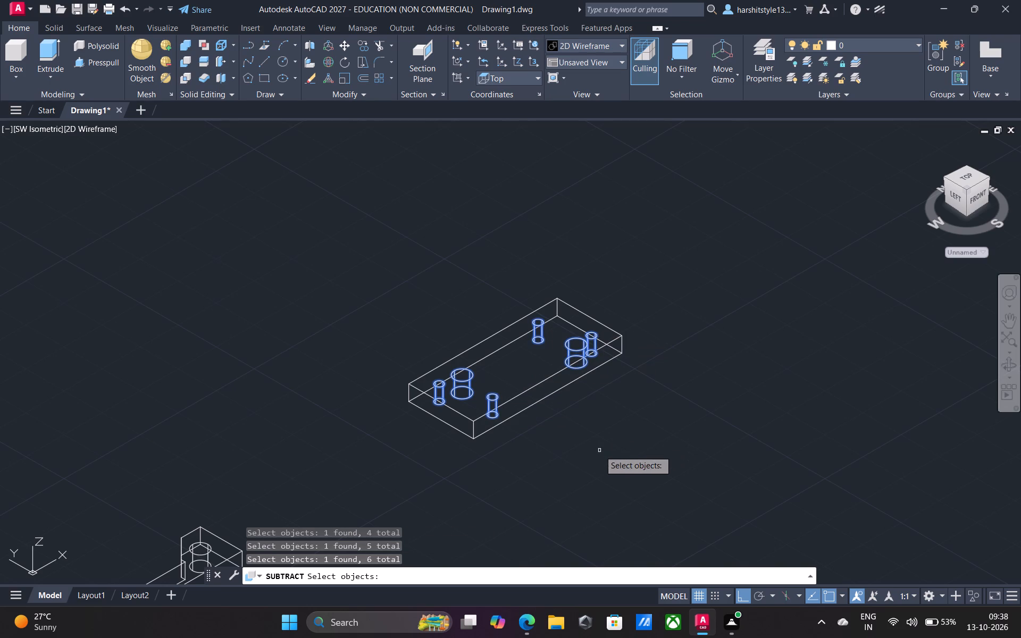
{"action": "key", "text": "Return"}
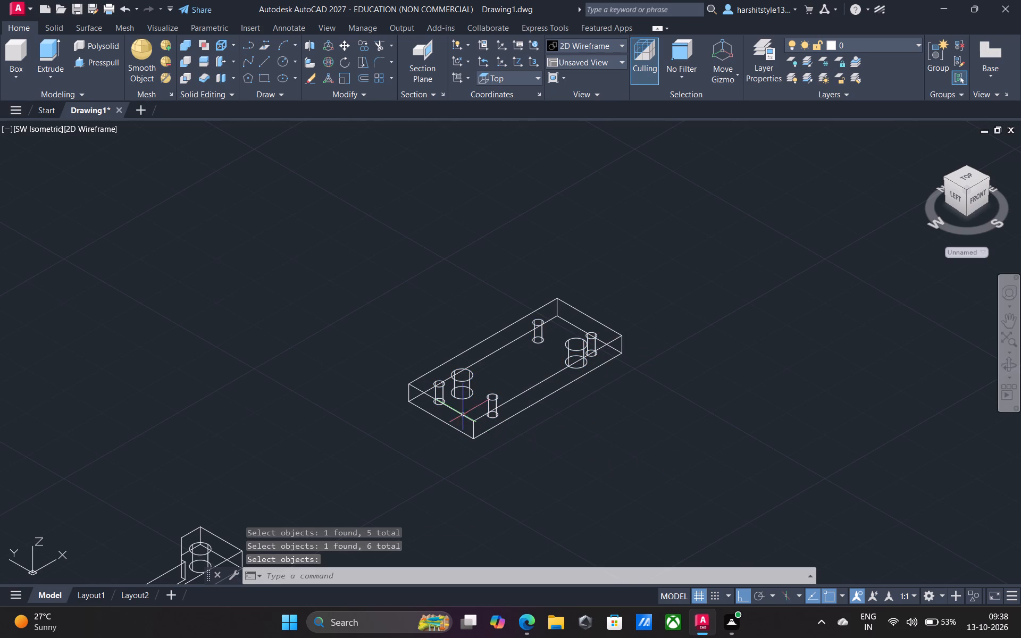
Change the visual style of the model to Realistic.
{"action": "left_click", "coordinate": [78, 128]}
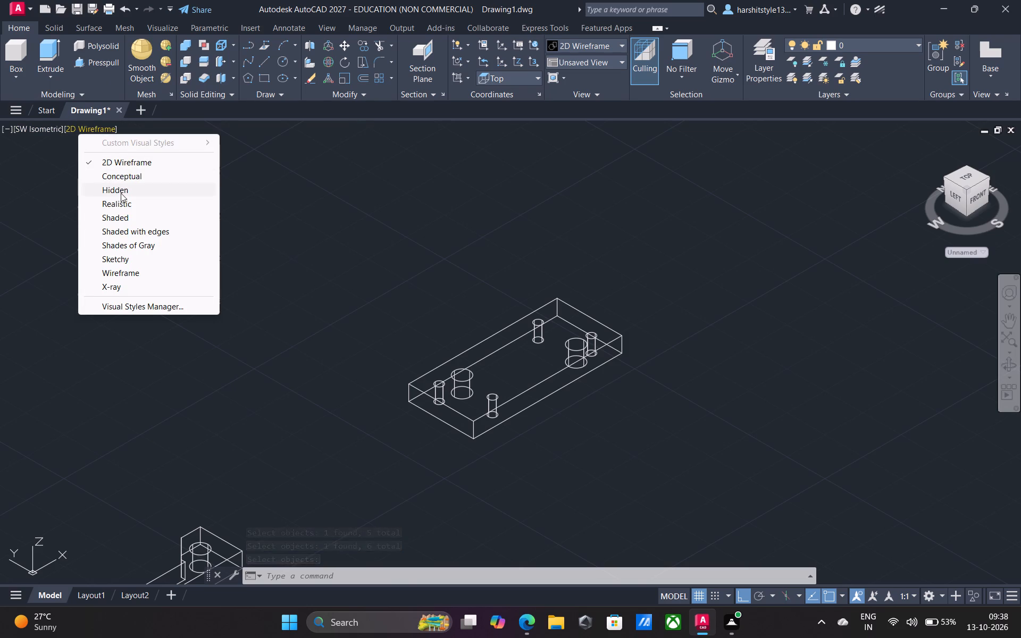
{"action": "left_click", "coordinate": [121, 203]}
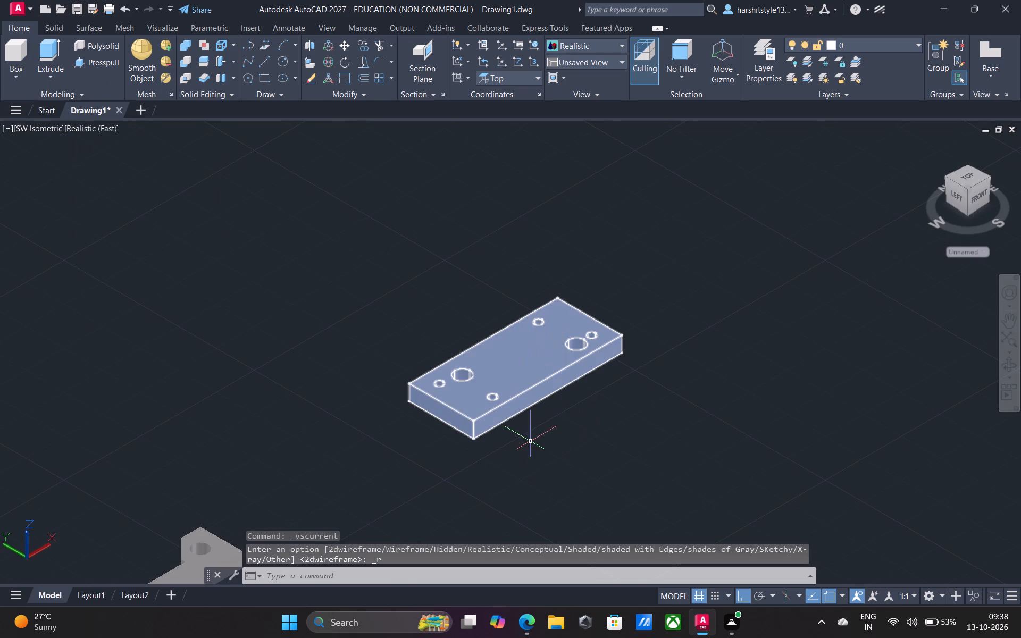
{"action": "scroll", "coordinate": [498, 363], "scroll_direction": "up", "scroll_amount": 1}
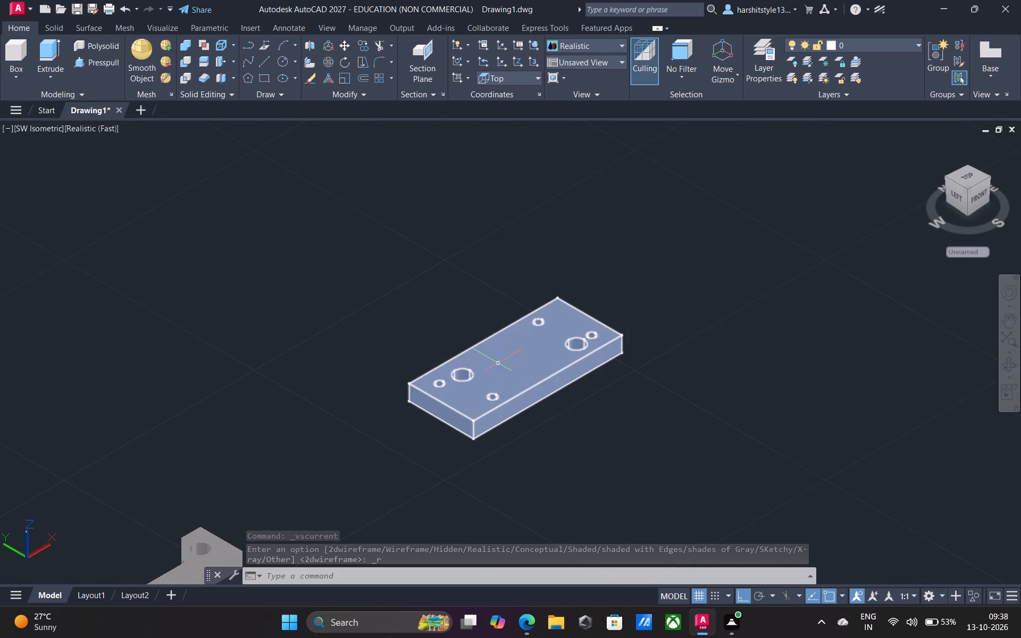
{"action": "scroll", "coordinate": [488, 387], "scroll_direction": "up", "scroll_amount": 2}
{"action": "scroll", "coordinate": [474, 398], "scroll_direction": "down", "scroll_amount": 1}
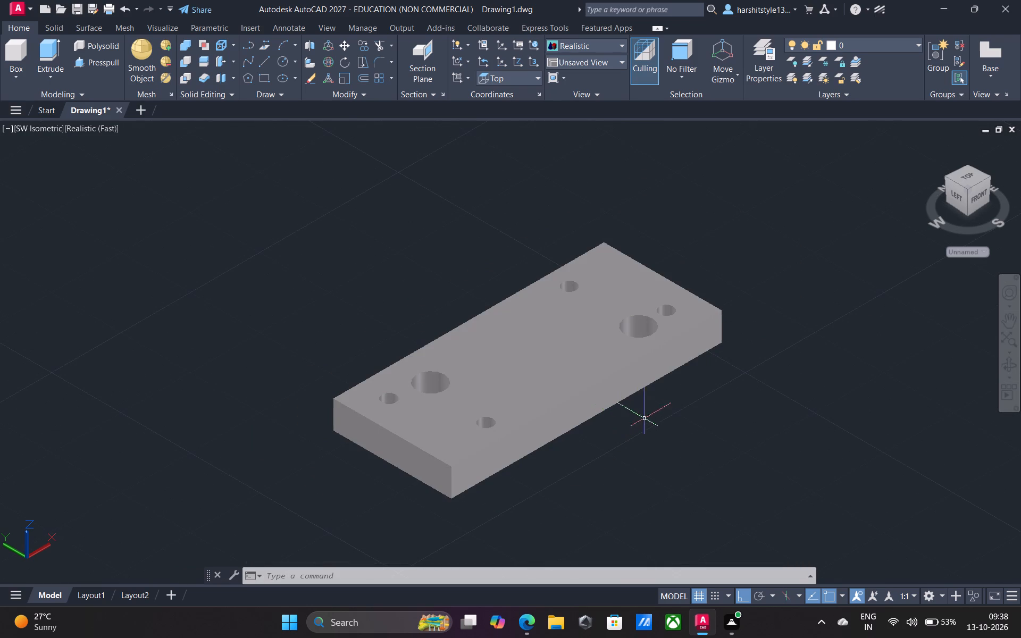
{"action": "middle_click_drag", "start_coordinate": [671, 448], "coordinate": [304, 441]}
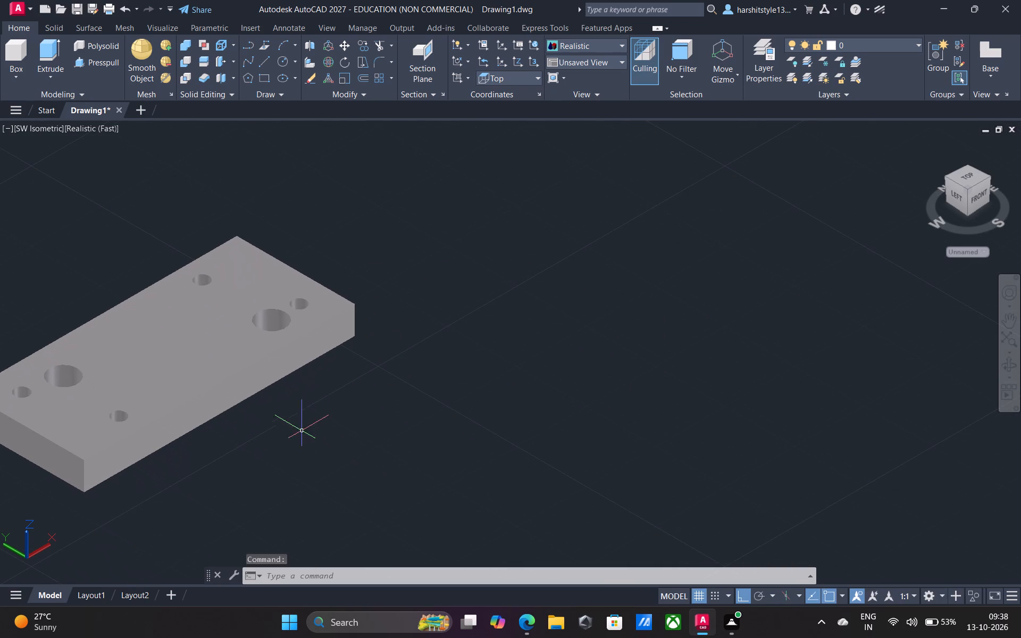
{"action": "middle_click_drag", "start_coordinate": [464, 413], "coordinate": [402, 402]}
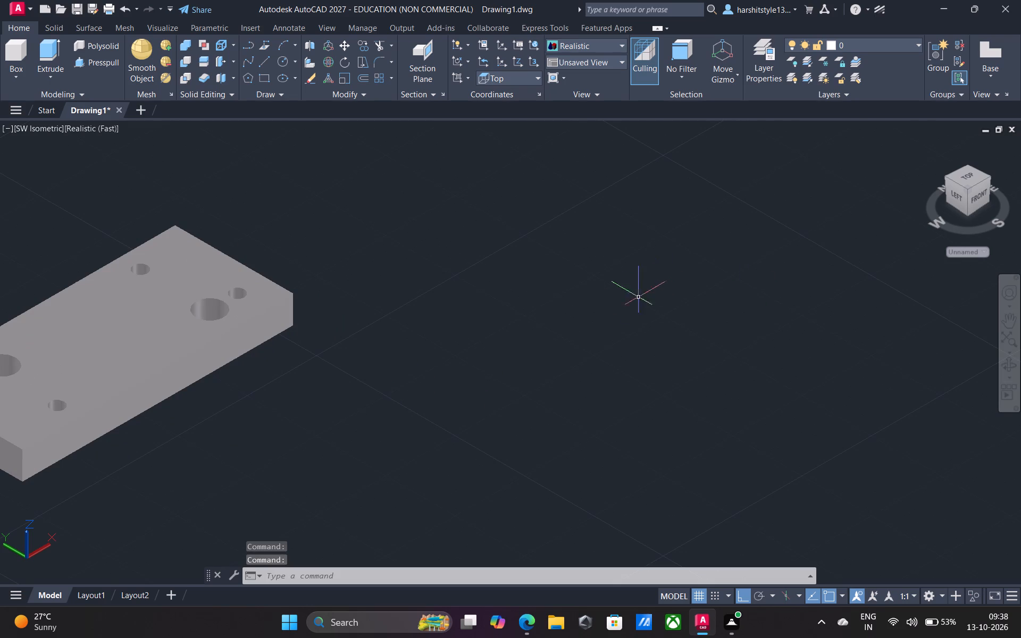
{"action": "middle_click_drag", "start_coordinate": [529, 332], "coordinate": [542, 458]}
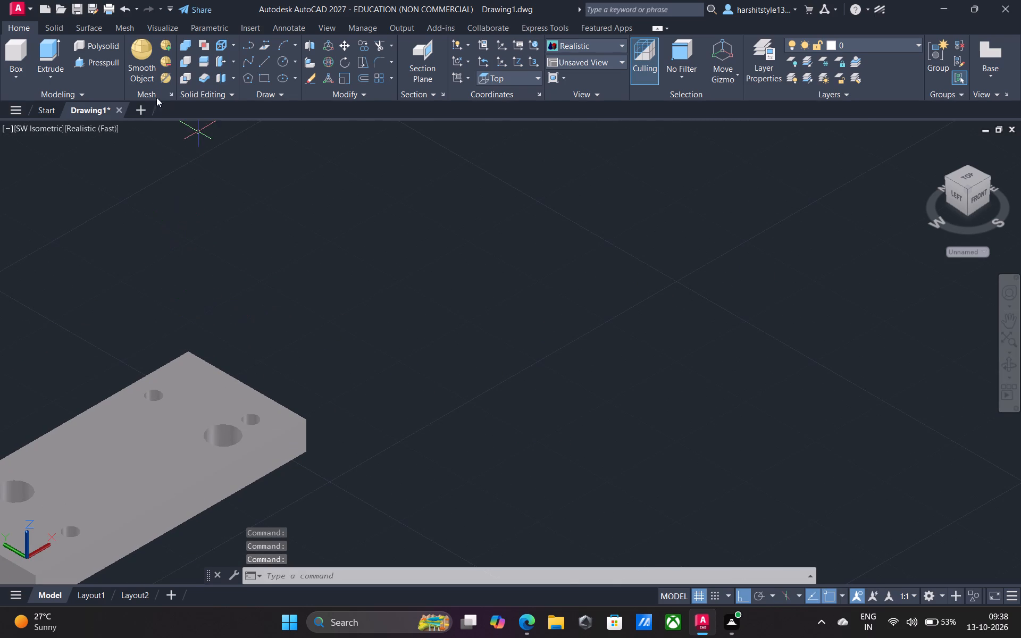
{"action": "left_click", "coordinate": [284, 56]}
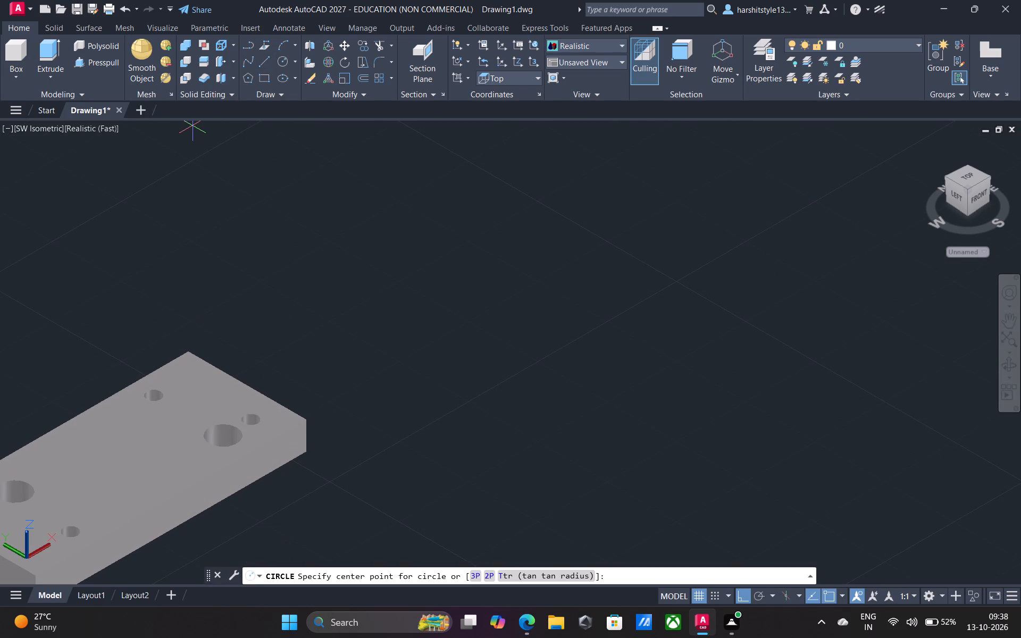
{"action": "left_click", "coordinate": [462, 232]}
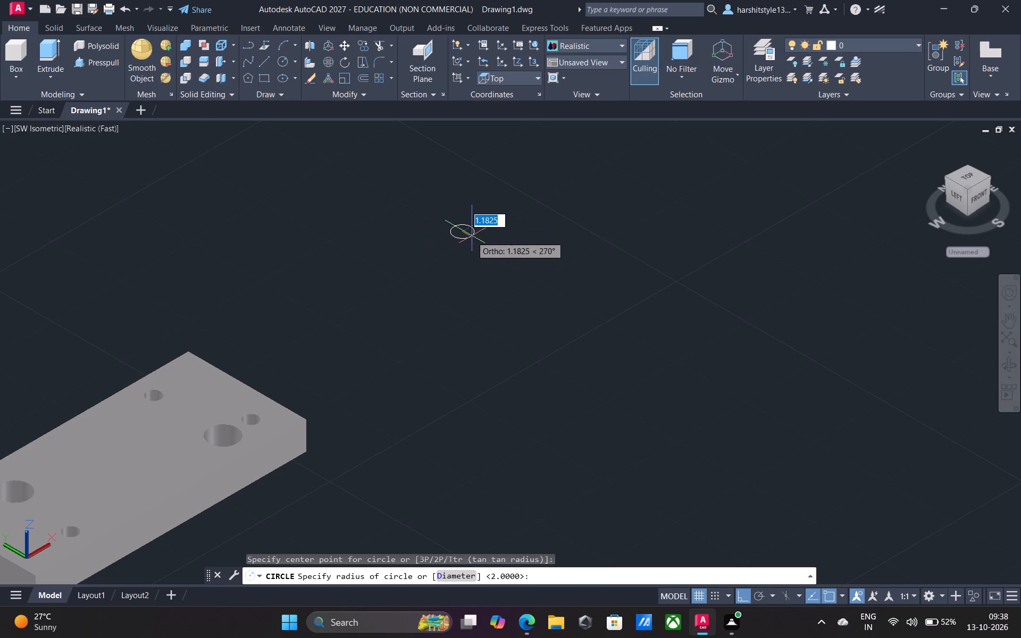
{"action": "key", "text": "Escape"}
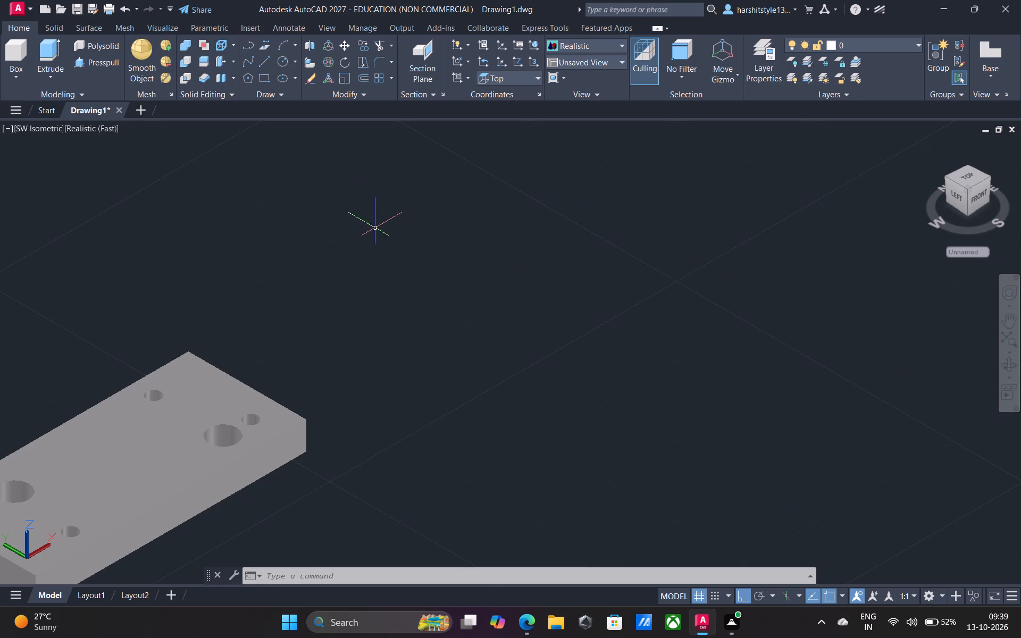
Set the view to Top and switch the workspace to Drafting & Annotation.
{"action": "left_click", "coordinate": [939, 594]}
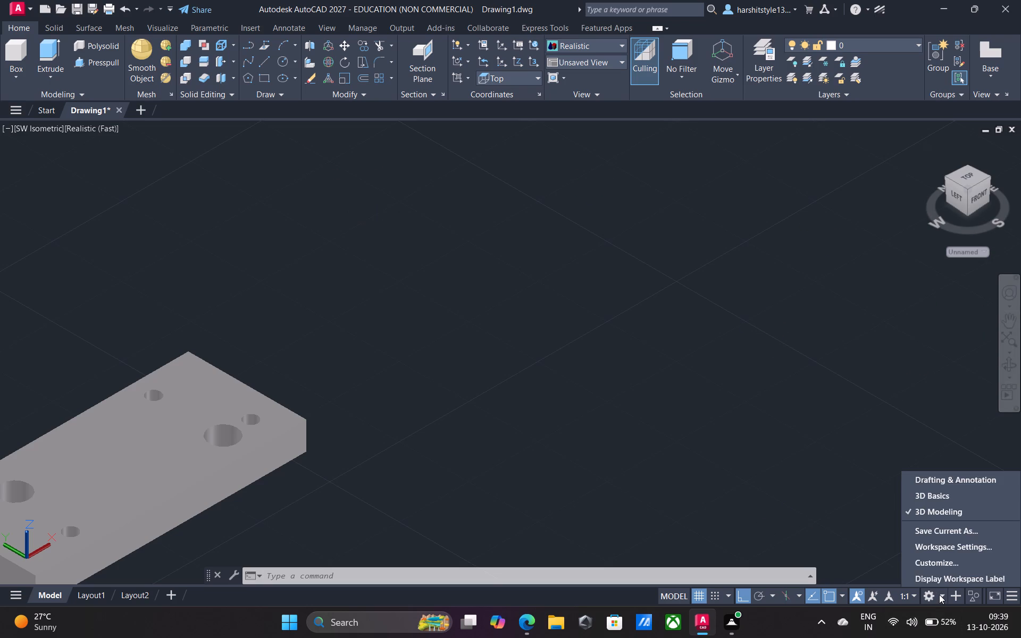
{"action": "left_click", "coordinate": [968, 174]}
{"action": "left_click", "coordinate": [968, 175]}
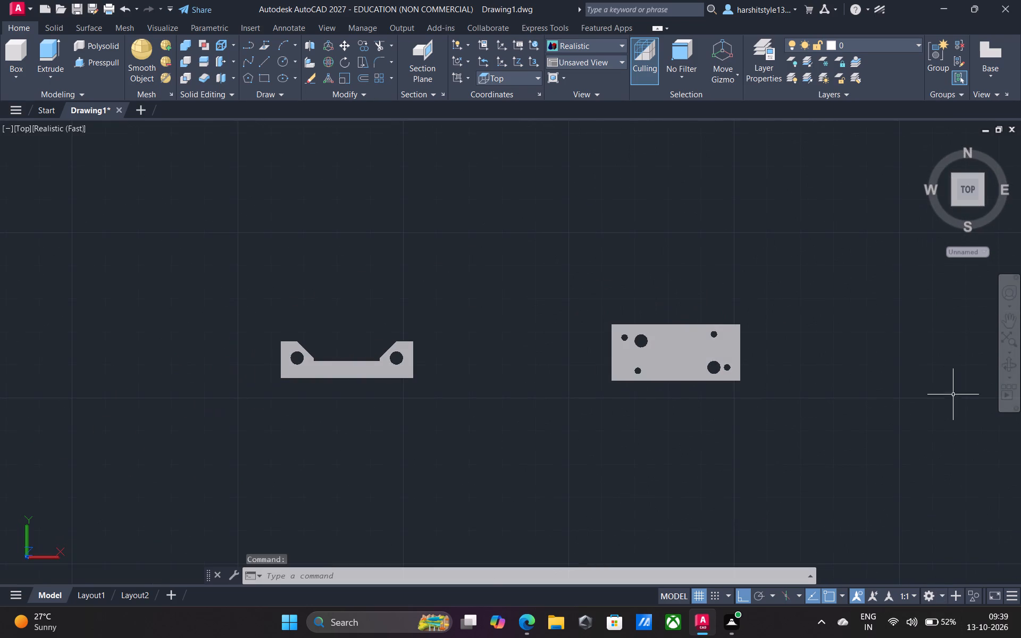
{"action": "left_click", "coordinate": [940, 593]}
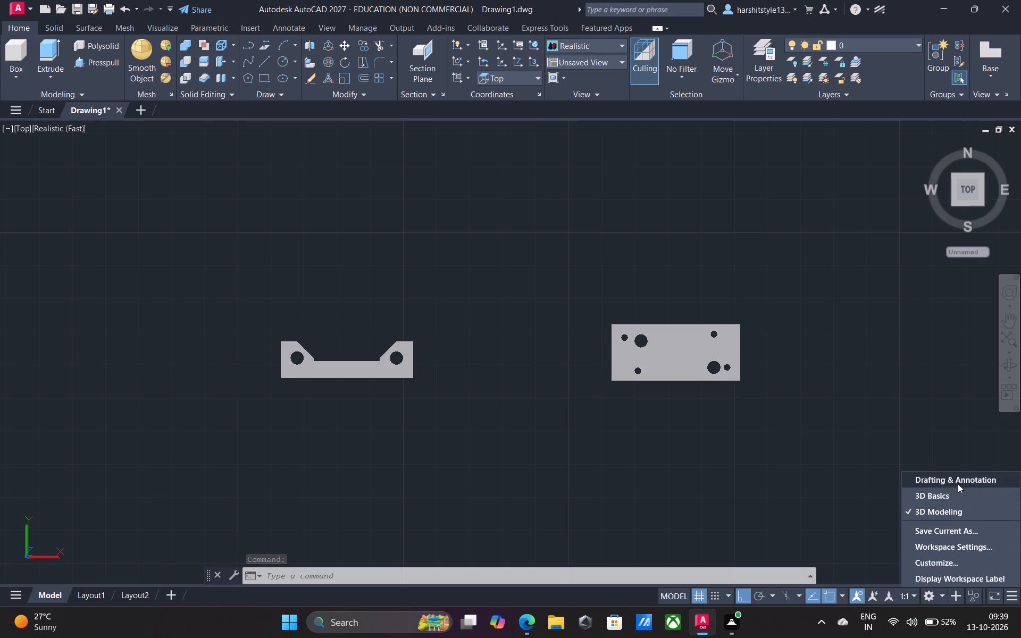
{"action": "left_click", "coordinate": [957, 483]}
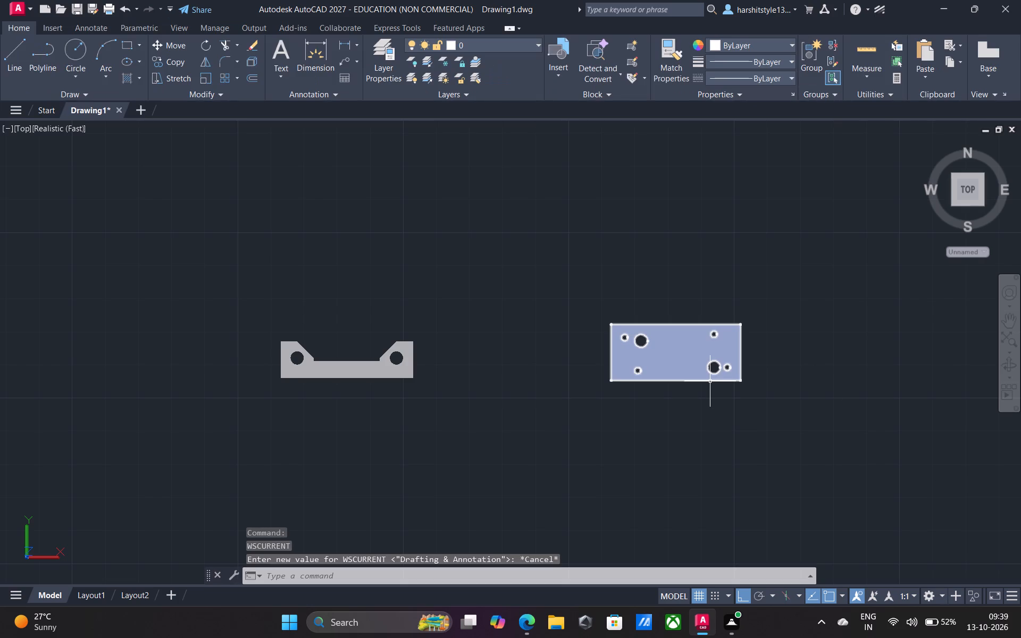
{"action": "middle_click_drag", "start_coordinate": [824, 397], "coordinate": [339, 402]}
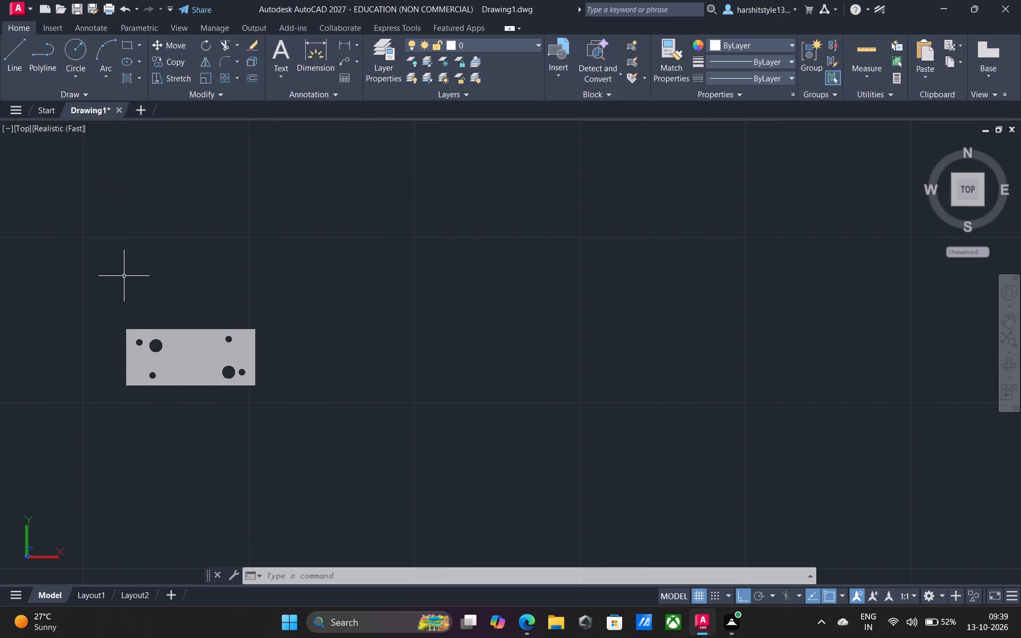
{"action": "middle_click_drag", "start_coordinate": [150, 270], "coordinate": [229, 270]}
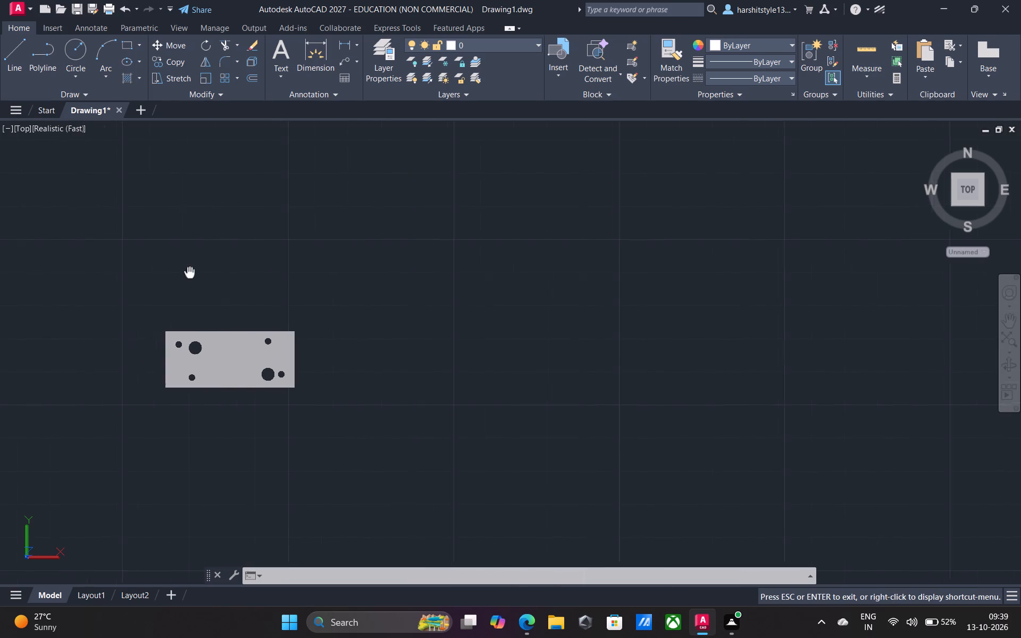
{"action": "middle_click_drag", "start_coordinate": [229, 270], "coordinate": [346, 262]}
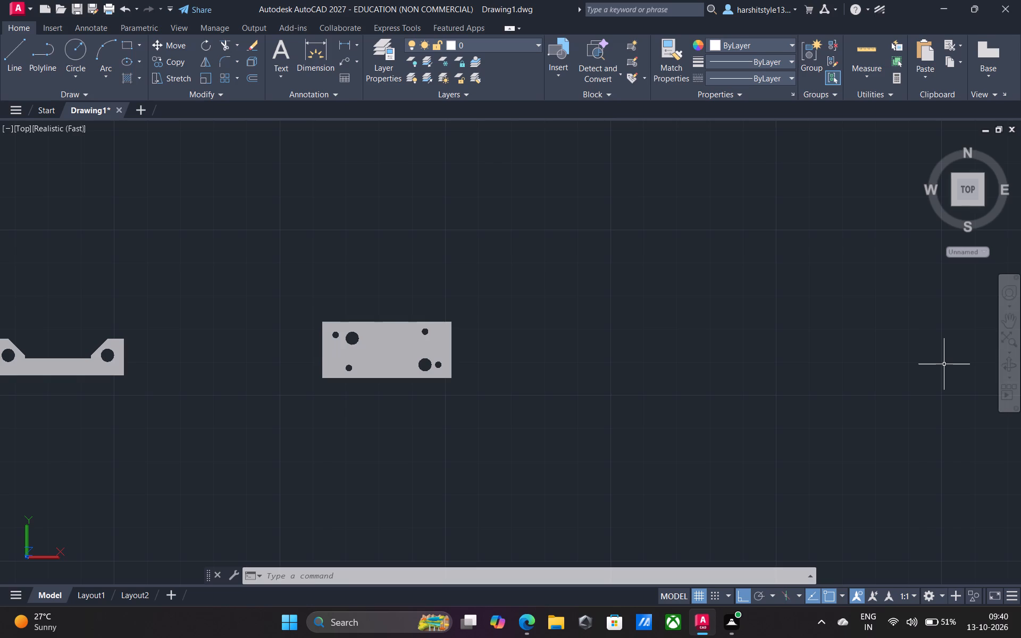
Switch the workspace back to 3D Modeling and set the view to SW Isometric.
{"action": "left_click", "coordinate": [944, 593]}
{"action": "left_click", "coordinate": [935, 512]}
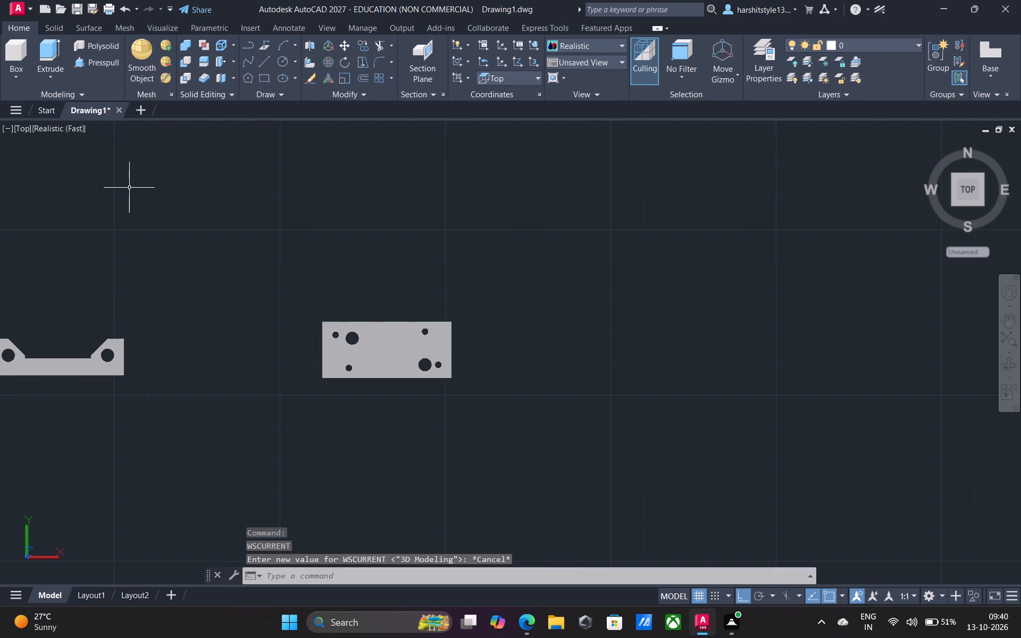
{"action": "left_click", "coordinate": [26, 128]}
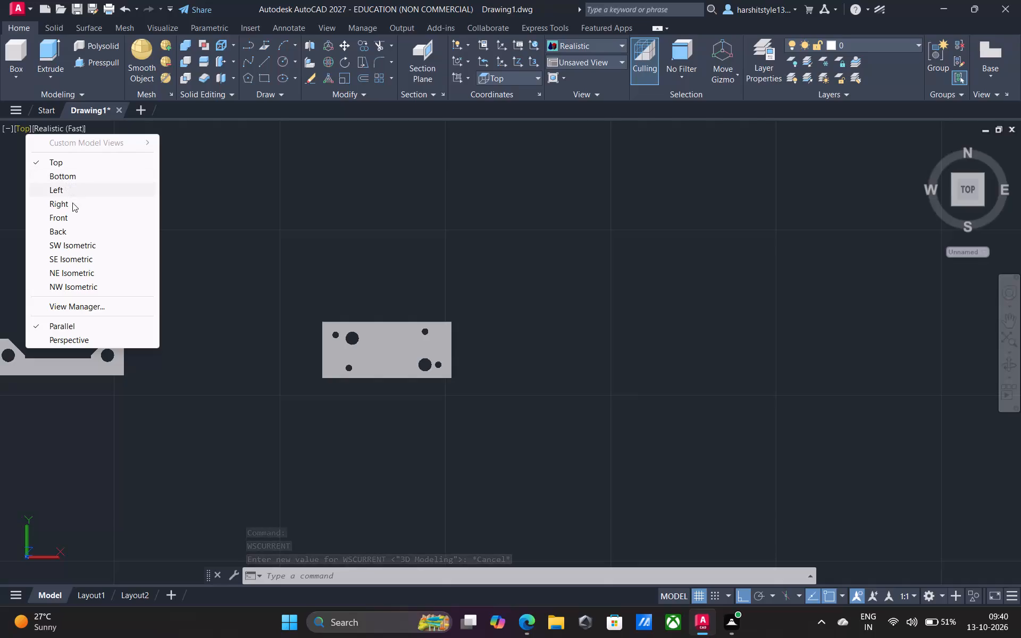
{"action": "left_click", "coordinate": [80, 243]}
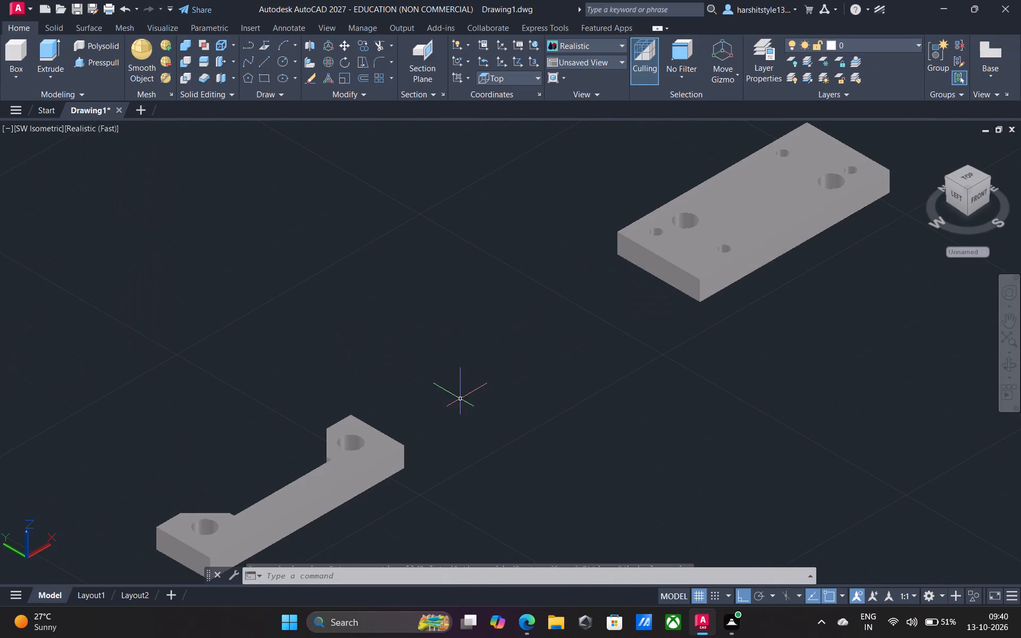
Draw a circle with a radius of about 27 in empty space away from the two solids.
{"action": "scroll", "coordinate": [514, 463], "scroll_direction": "down", "scroll_amount": 1}
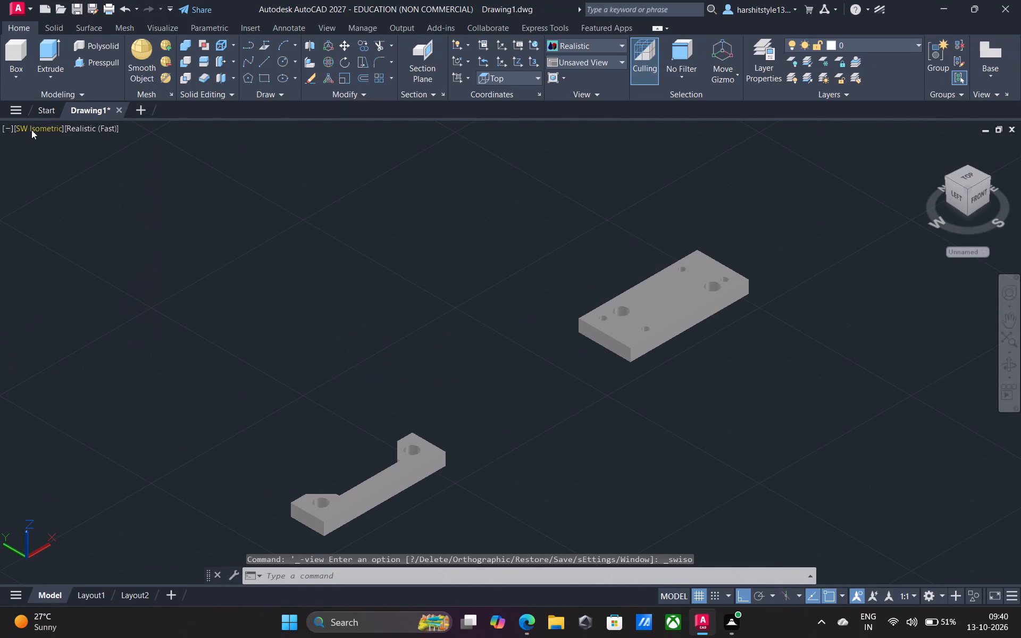
{"action": "middle_click_drag", "start_coordinate": [131, 281], "coordinate": [633, 390]}
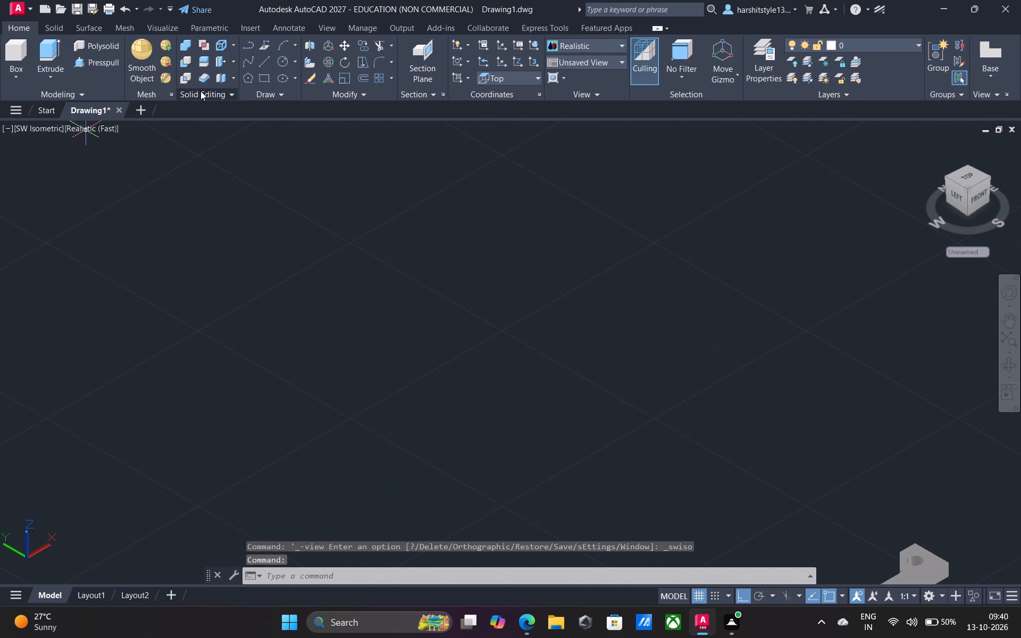
{"action": "left_click", "coordinate": [281, 59]}
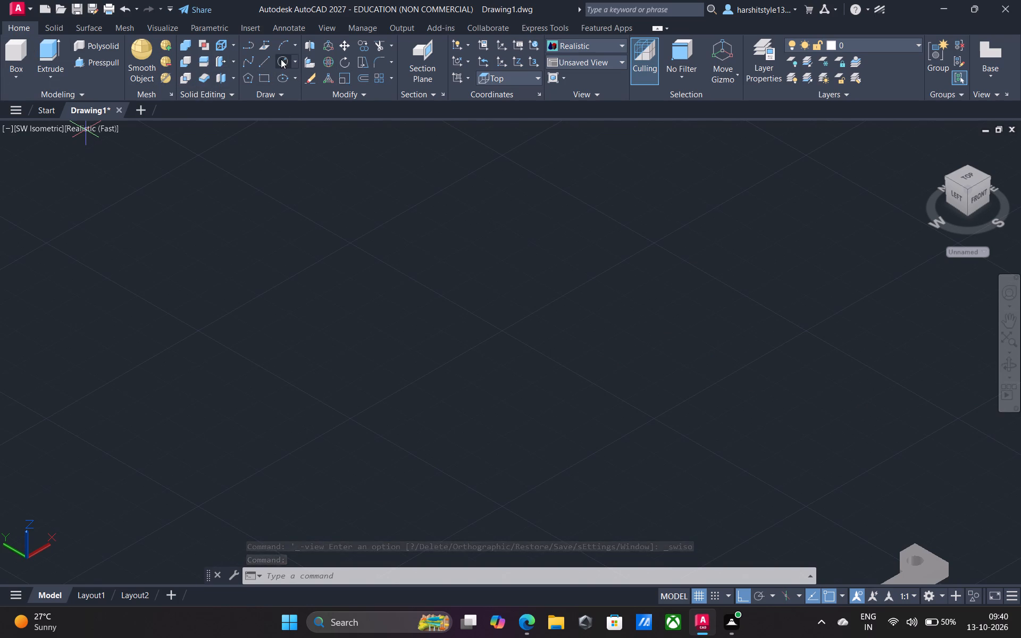
{"action": "left_click_drag", "start_coordinate": [275, 240], "coordinate": [283, 248]}
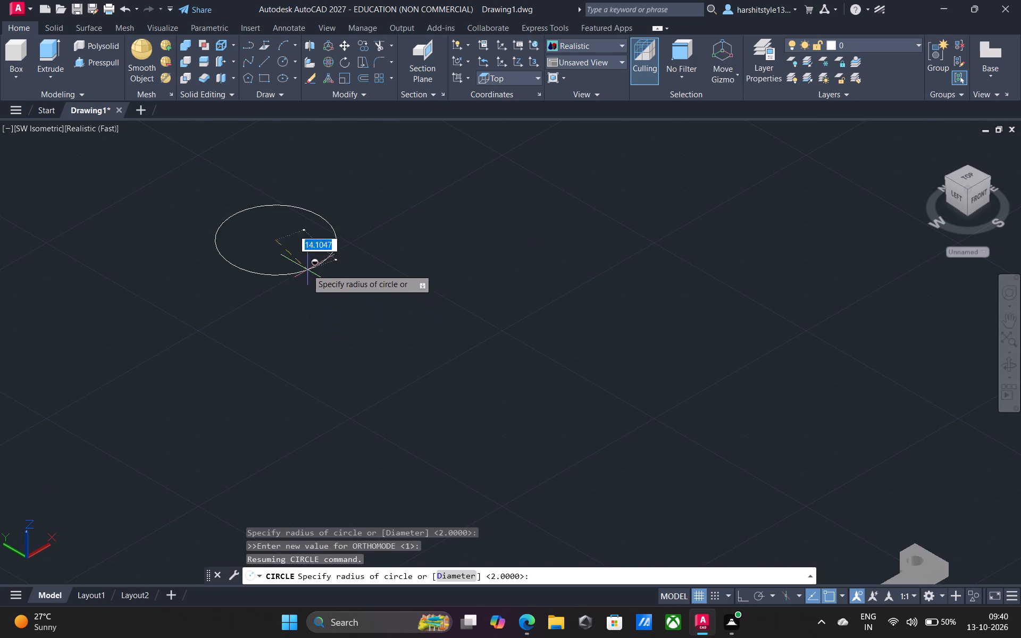
{"action": "left_click", "coordinate": [333, 336], "text": "ctrl"}
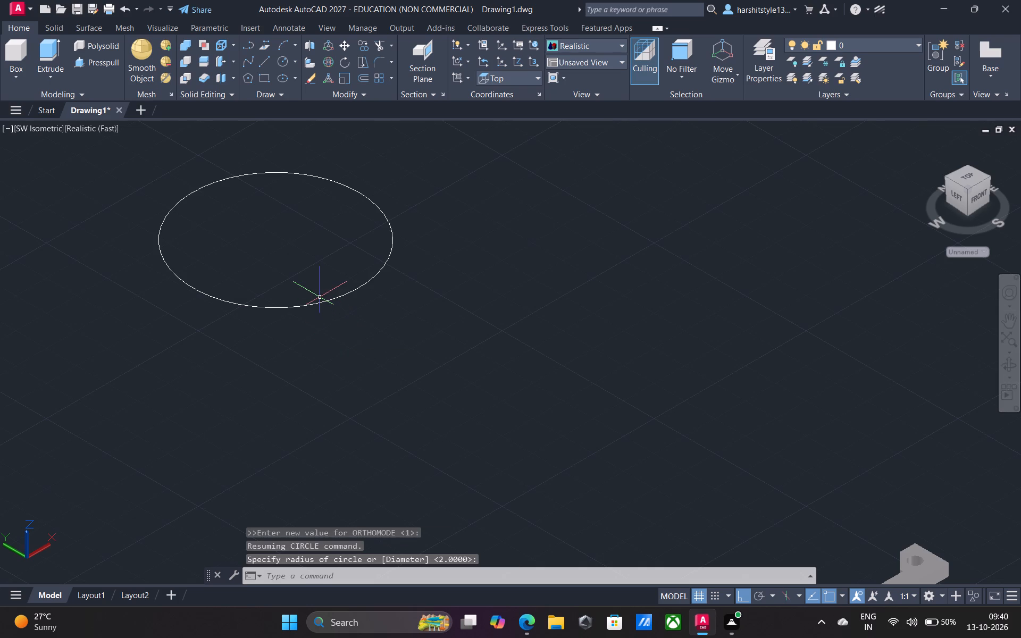
{"action": "key", "text": "F5"}
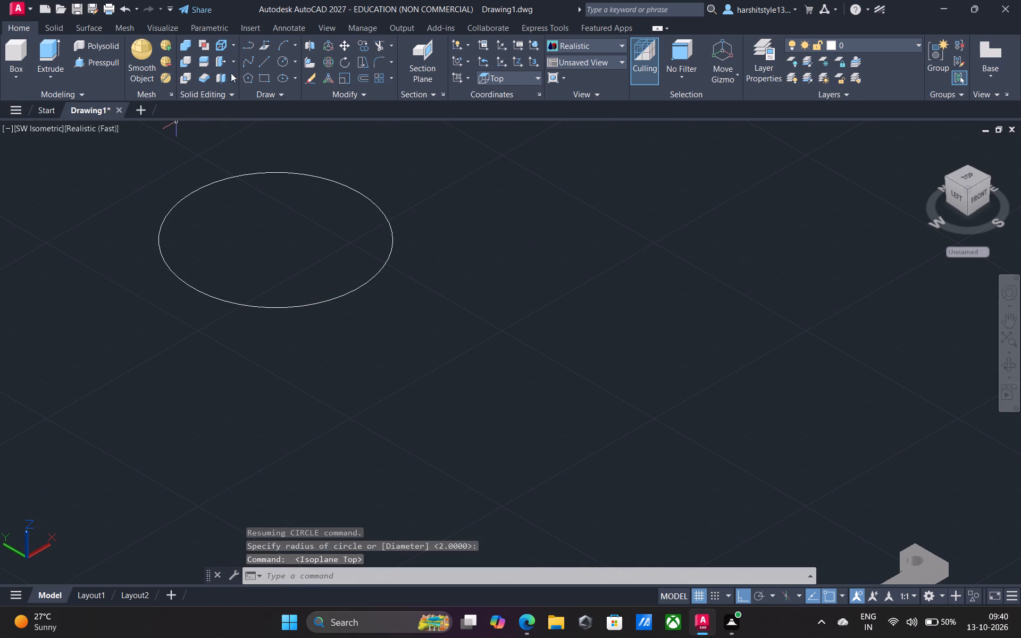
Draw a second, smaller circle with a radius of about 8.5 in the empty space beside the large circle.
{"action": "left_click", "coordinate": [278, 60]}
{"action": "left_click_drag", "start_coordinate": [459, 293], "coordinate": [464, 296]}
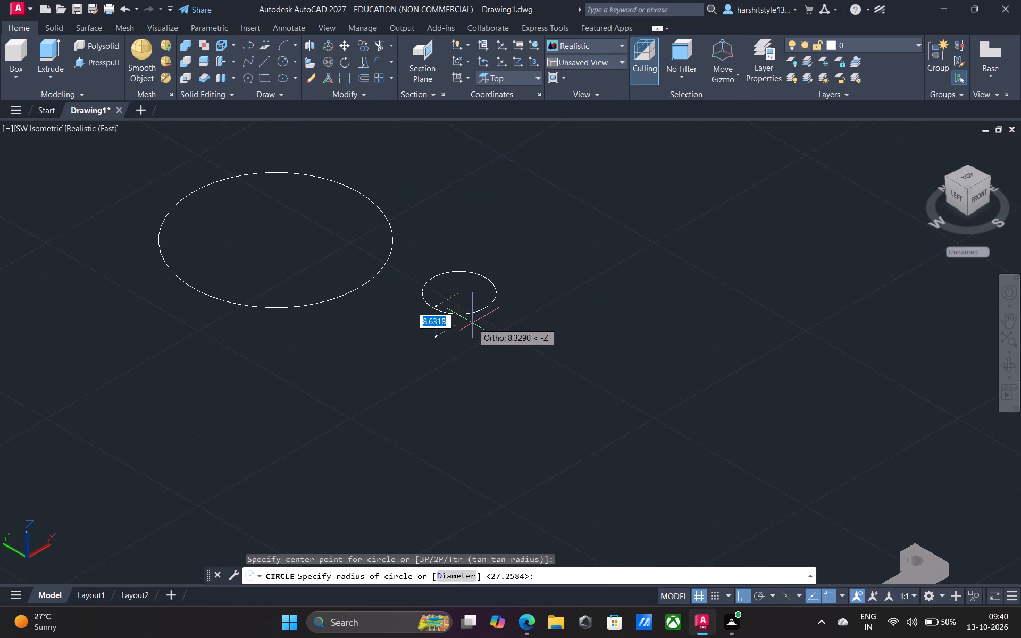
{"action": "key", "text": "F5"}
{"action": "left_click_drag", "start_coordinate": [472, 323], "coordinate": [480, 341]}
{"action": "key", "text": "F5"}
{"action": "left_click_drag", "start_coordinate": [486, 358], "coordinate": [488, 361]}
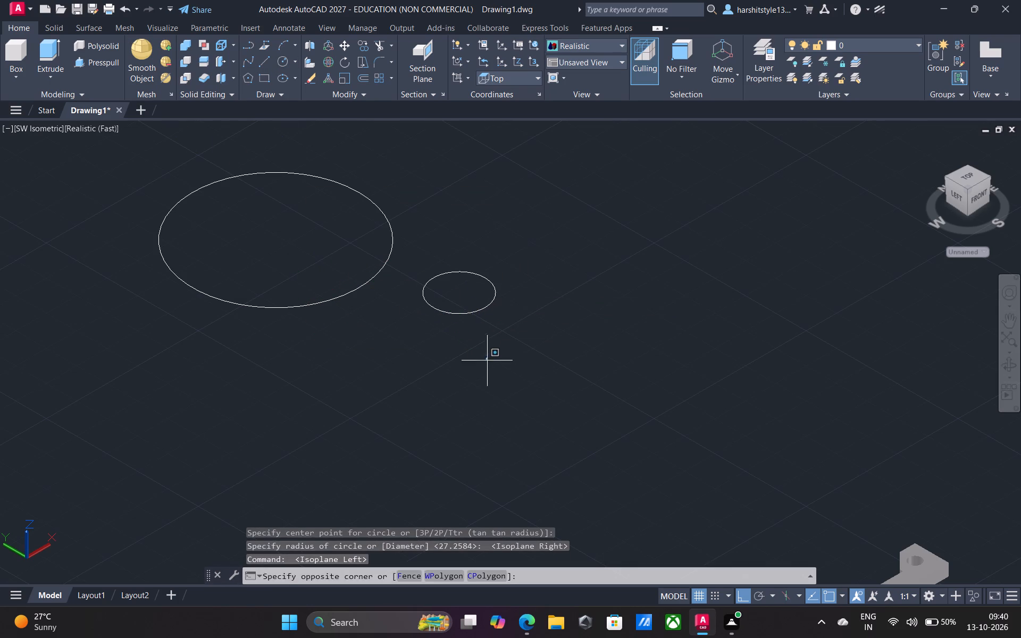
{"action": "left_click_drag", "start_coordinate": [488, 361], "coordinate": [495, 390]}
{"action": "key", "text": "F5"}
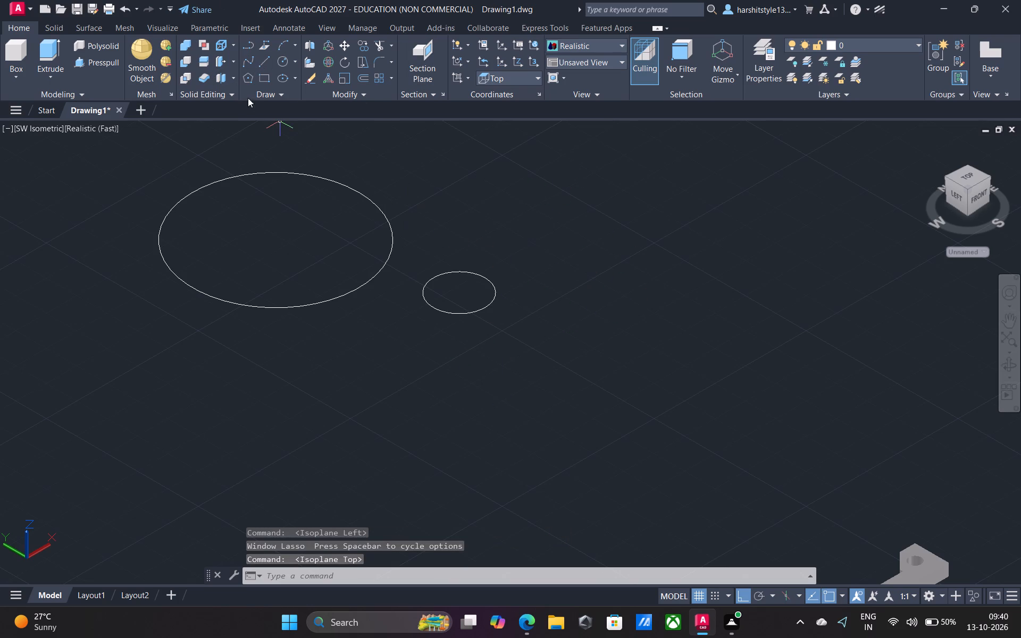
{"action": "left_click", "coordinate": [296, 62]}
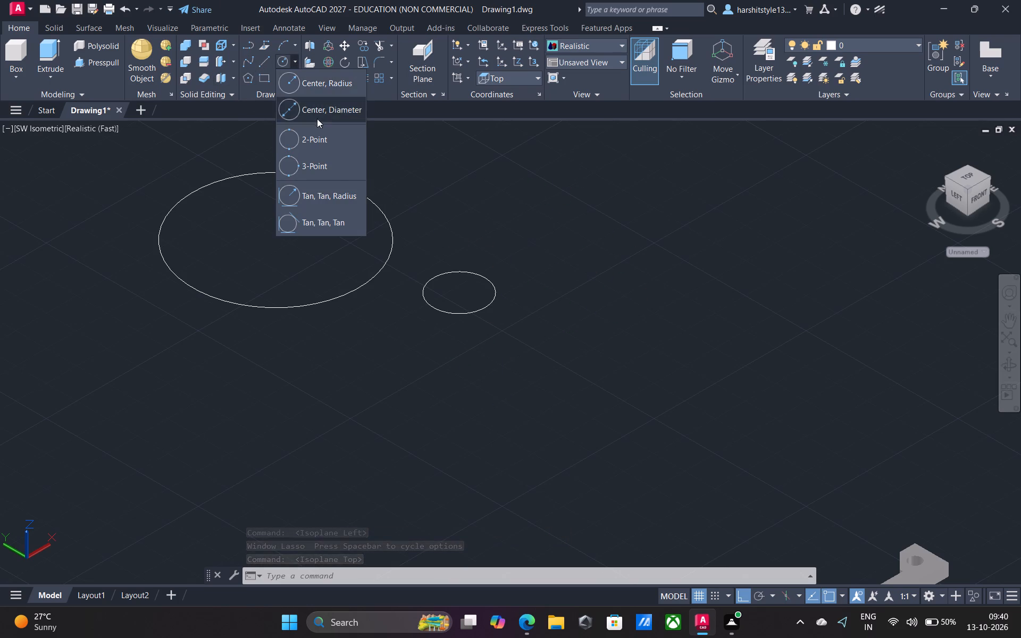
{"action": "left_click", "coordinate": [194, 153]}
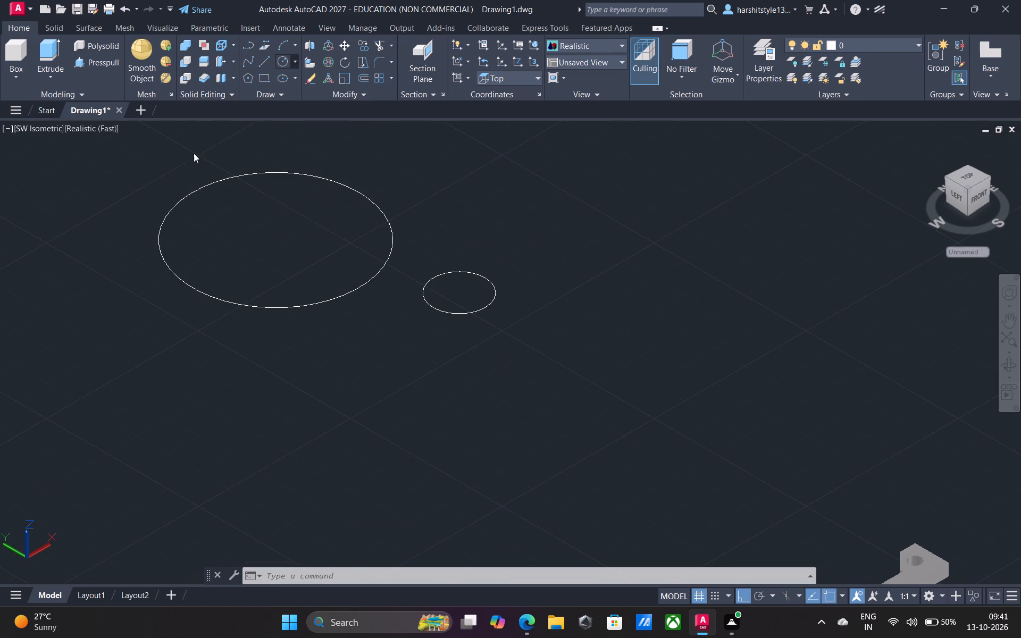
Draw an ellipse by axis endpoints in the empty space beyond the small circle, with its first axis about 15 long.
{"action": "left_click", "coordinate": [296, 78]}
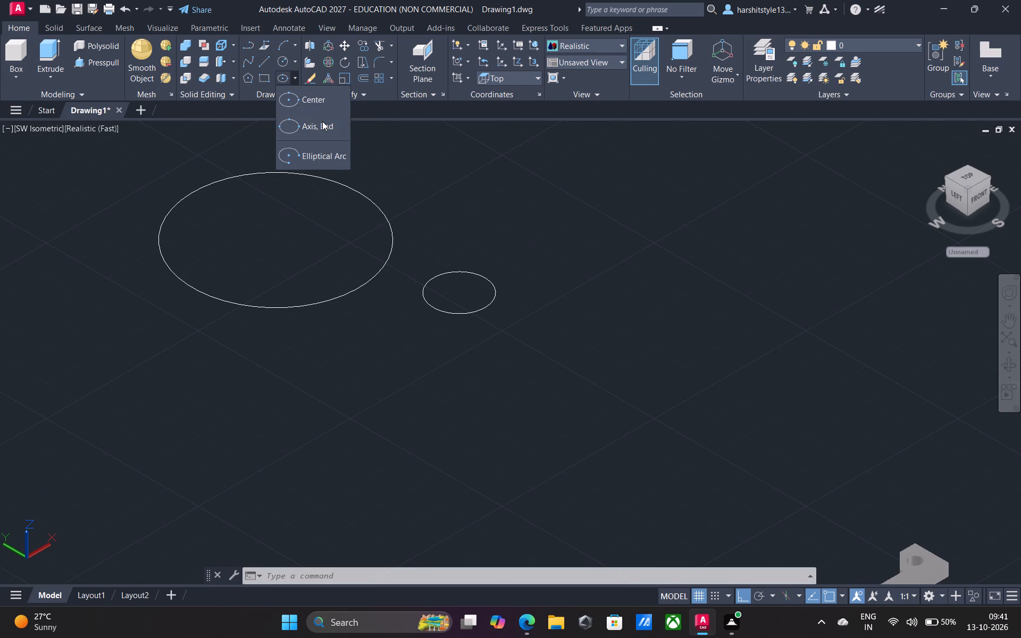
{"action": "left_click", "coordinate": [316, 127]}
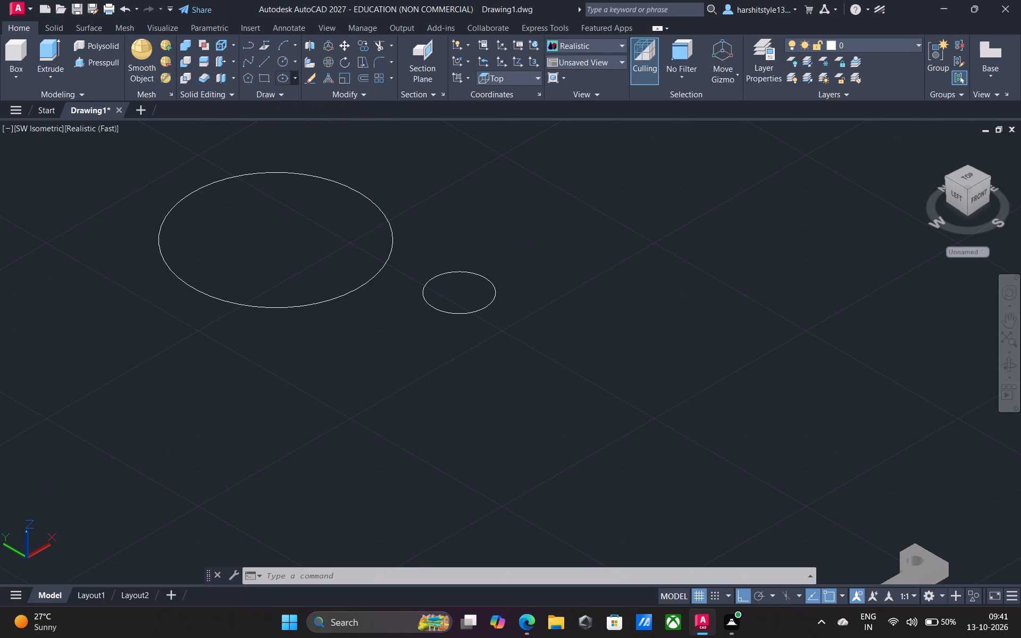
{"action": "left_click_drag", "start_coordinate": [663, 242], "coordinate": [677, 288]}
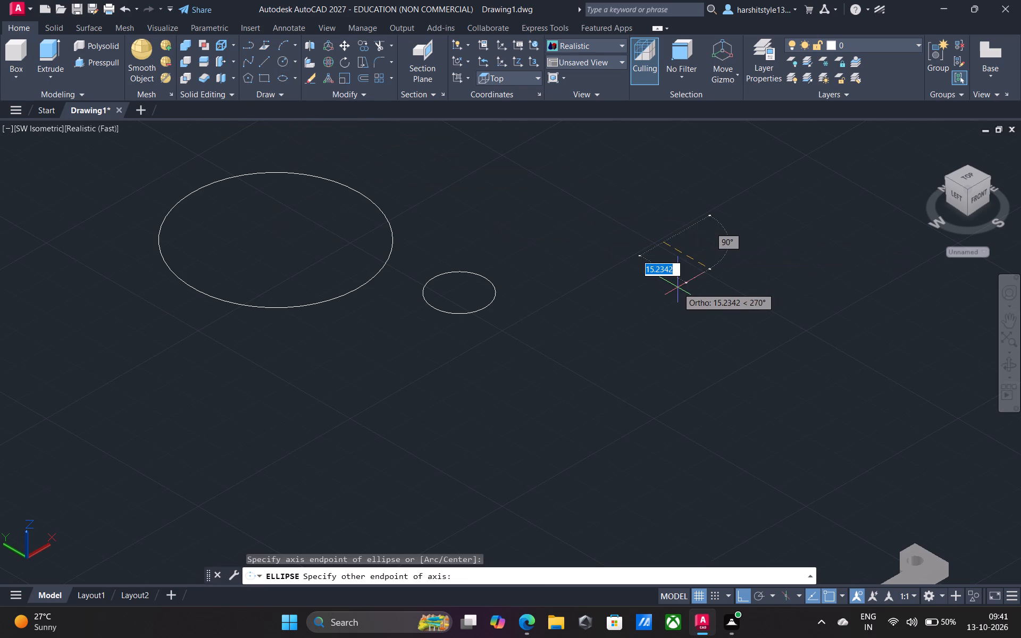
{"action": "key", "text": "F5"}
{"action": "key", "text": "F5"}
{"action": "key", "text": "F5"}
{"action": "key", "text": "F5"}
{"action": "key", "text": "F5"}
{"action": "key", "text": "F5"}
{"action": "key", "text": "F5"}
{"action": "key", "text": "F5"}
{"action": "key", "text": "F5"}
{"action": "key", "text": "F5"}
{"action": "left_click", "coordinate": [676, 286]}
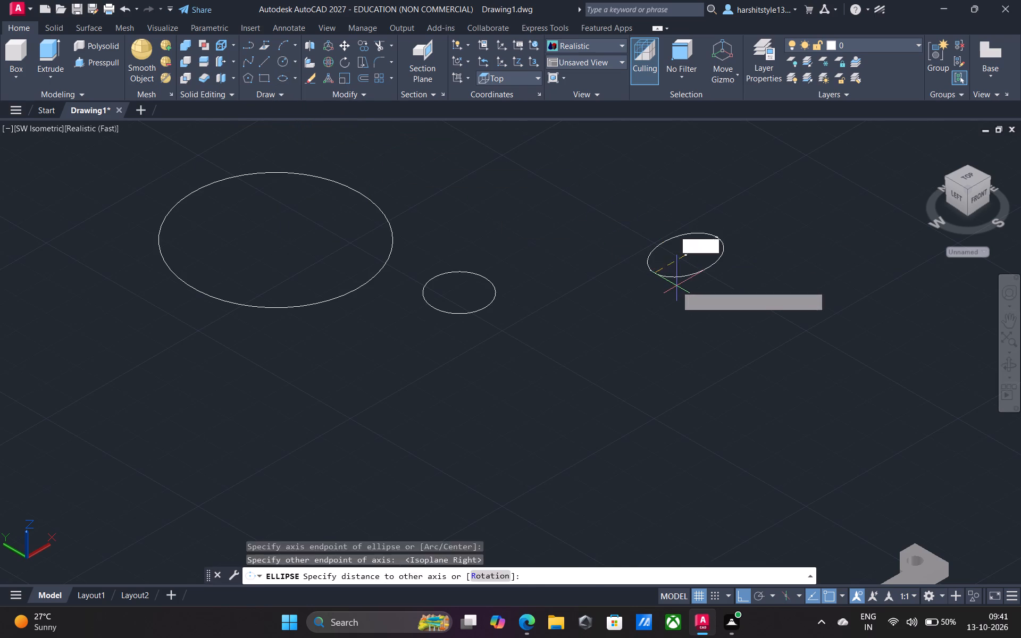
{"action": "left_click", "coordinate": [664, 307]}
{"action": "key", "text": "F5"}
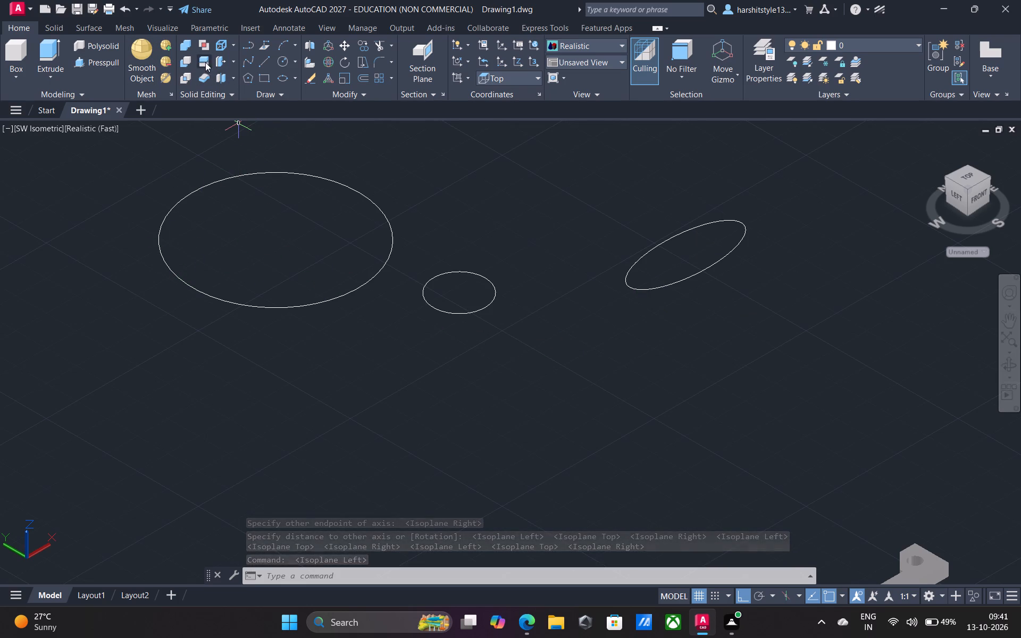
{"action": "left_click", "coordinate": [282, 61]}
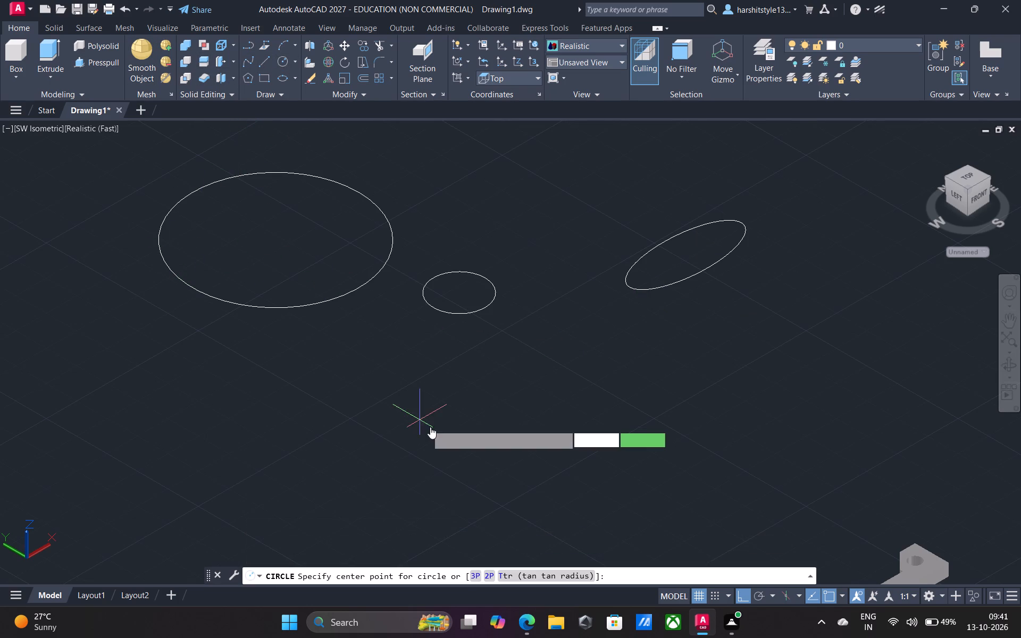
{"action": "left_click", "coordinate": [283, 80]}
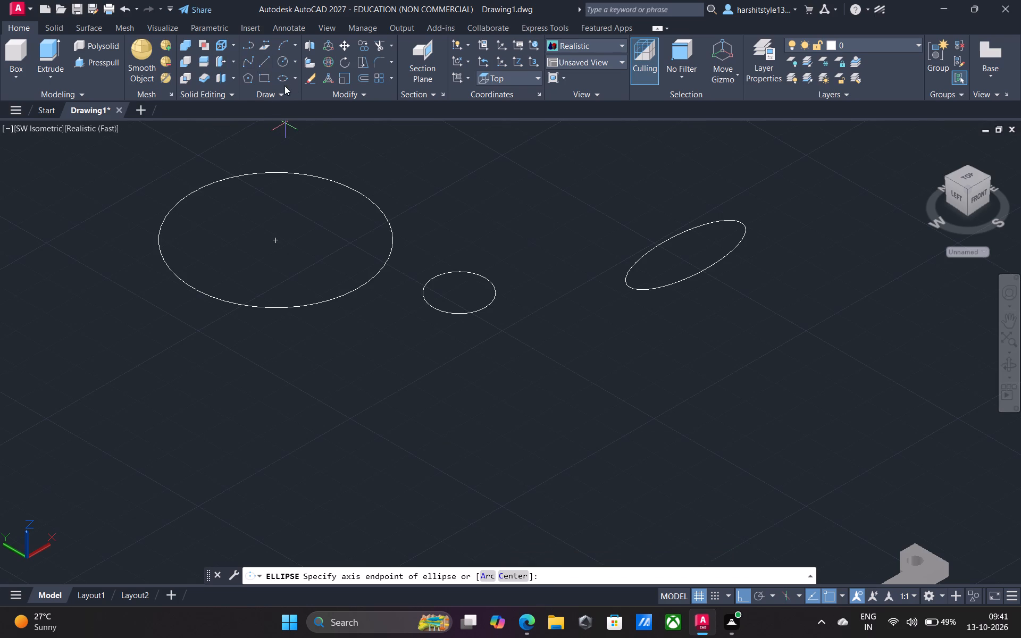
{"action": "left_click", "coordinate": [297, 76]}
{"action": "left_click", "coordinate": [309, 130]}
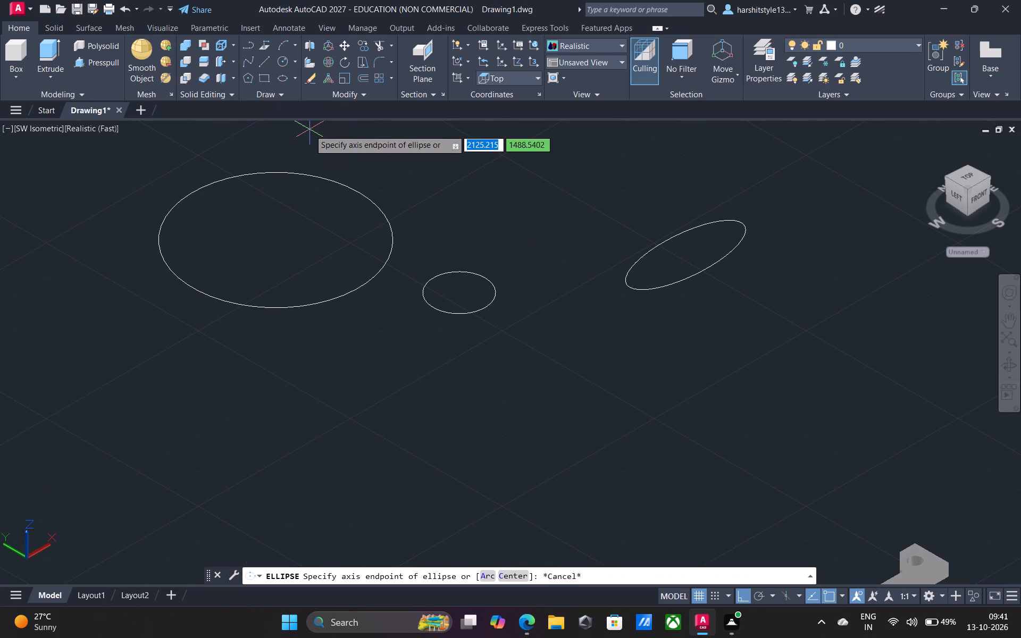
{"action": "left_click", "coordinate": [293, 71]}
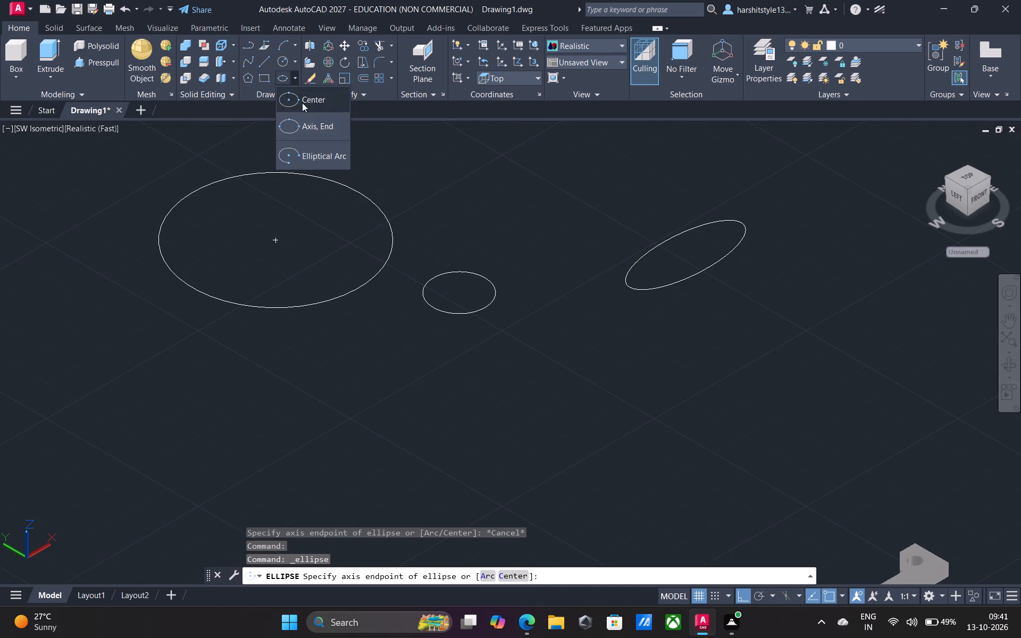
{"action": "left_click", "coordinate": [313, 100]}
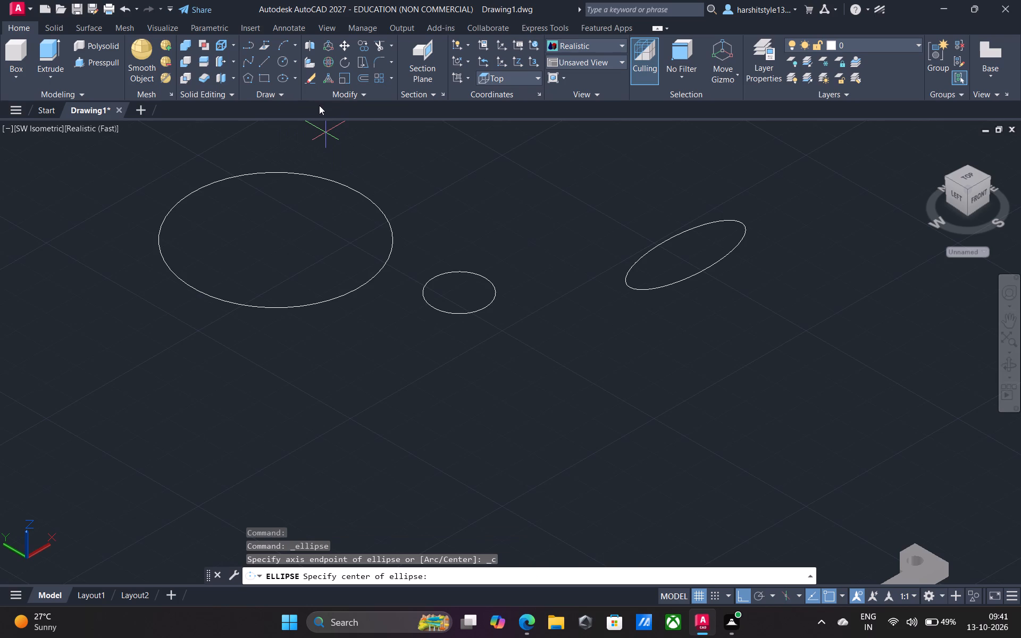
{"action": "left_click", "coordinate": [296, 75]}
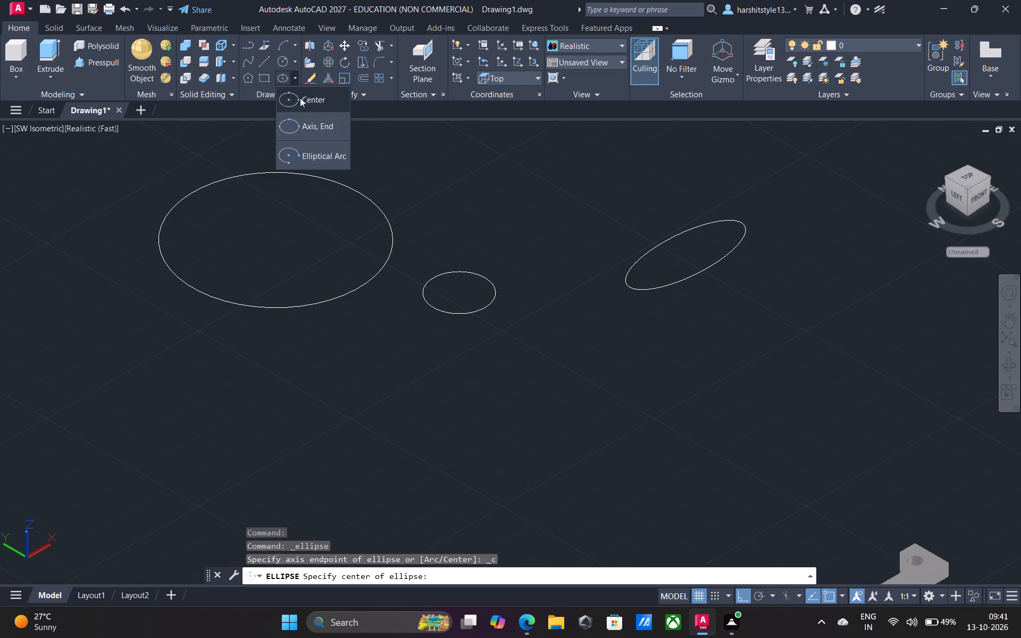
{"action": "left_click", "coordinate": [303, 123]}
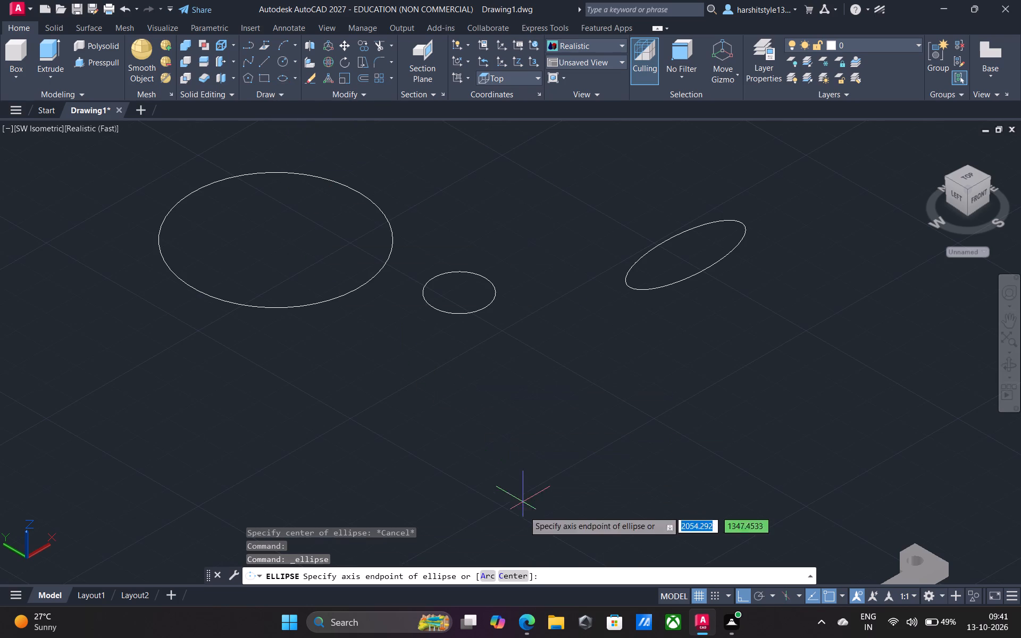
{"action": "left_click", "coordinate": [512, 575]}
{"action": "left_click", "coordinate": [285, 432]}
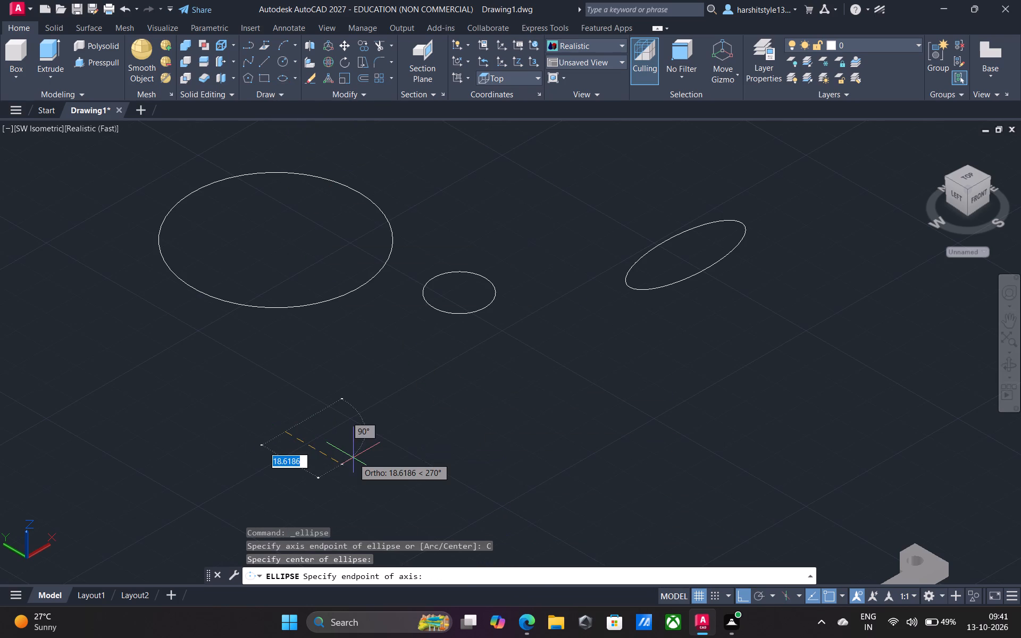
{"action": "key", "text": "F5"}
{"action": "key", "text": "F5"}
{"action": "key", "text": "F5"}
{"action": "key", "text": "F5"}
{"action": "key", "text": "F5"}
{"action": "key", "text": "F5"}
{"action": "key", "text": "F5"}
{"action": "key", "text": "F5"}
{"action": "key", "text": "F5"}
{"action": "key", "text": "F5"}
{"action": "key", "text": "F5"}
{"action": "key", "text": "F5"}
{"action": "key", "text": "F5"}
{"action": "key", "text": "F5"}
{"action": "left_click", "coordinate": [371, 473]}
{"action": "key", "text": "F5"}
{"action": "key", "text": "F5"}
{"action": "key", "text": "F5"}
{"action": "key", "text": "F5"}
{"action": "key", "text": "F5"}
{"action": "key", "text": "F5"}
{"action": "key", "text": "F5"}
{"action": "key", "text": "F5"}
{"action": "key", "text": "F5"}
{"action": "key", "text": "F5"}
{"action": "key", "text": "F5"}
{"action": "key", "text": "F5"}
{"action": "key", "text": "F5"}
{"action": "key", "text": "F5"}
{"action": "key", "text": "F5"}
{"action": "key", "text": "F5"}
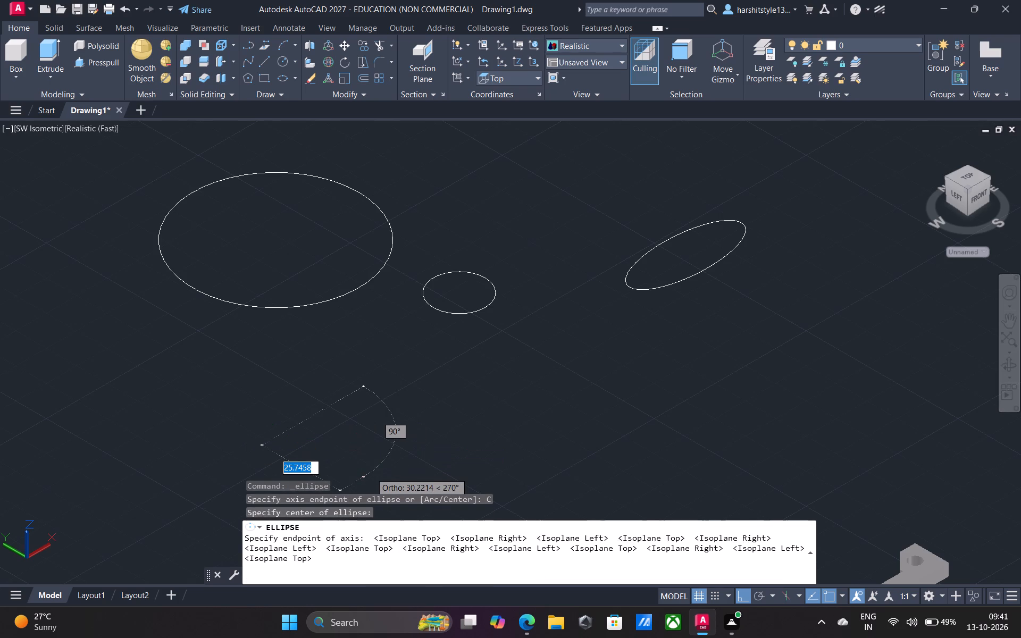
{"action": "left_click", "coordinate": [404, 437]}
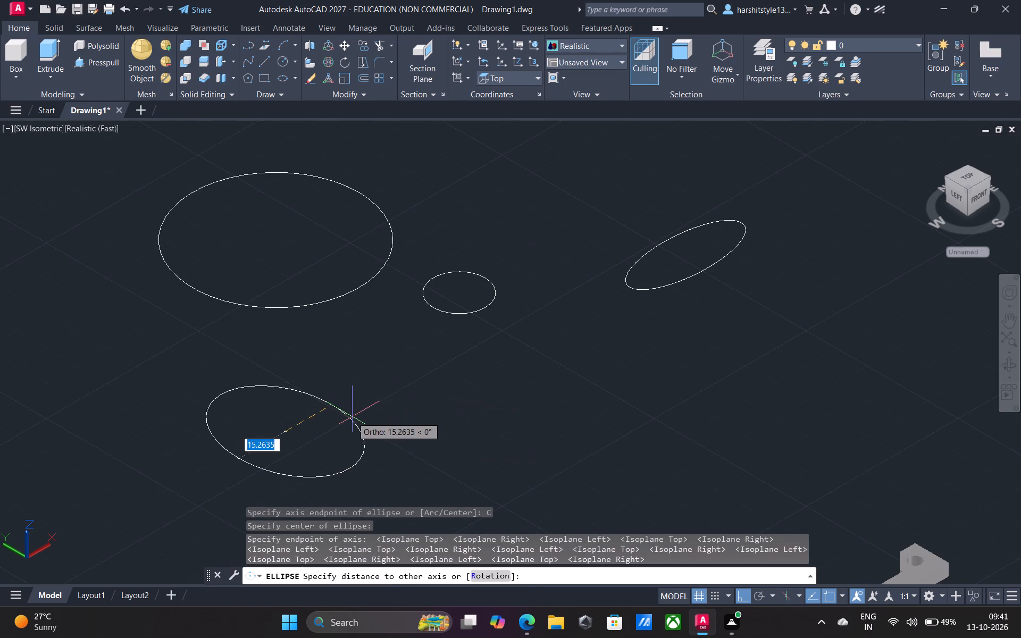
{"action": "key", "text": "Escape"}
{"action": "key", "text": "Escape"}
Erase the large circle, the small circle and the ellipse, keeping the two solid parts.
{"action": "scroll", "coordinate": [118, 220], "scroll_direction": "down", "scroll_amount": 3}
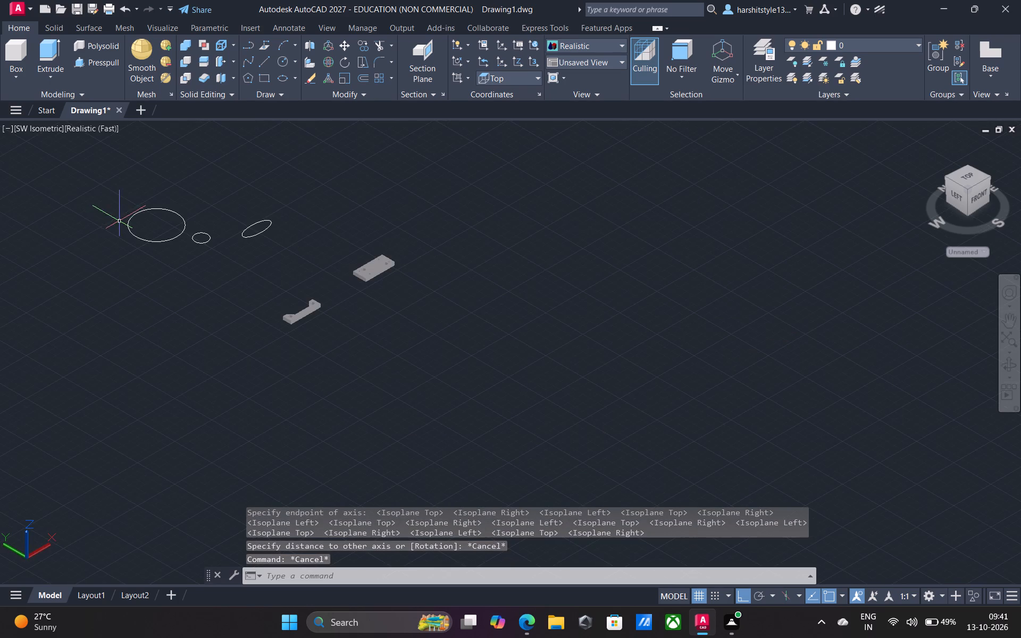
{"action": "left_click", "coordinate": [89, 202]}
{"action": "left_click", "coordinate": [311, 261]}
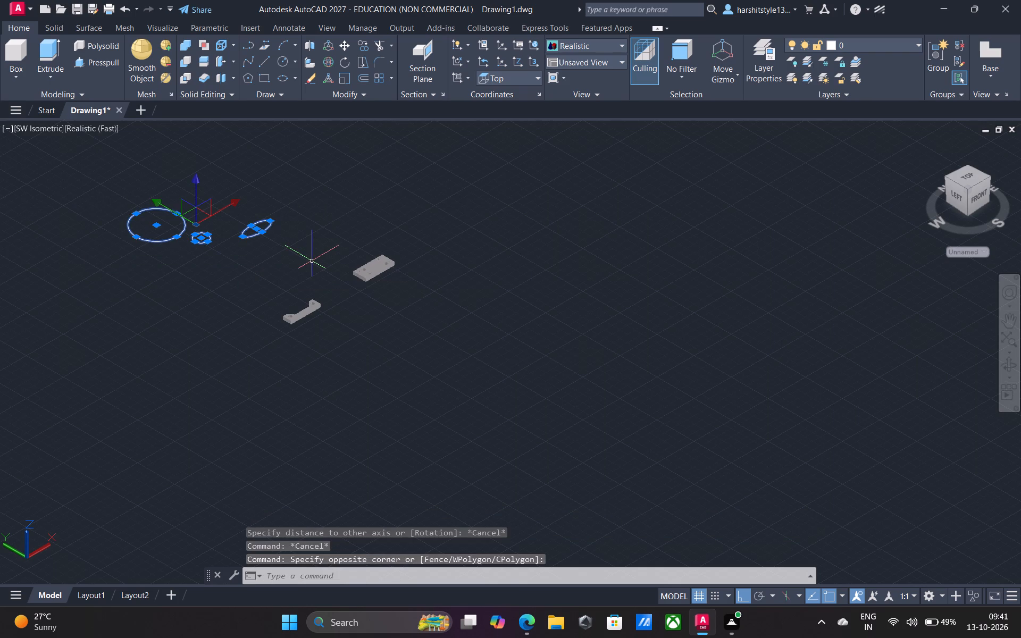
{"action": "key", "text": "Delete"}
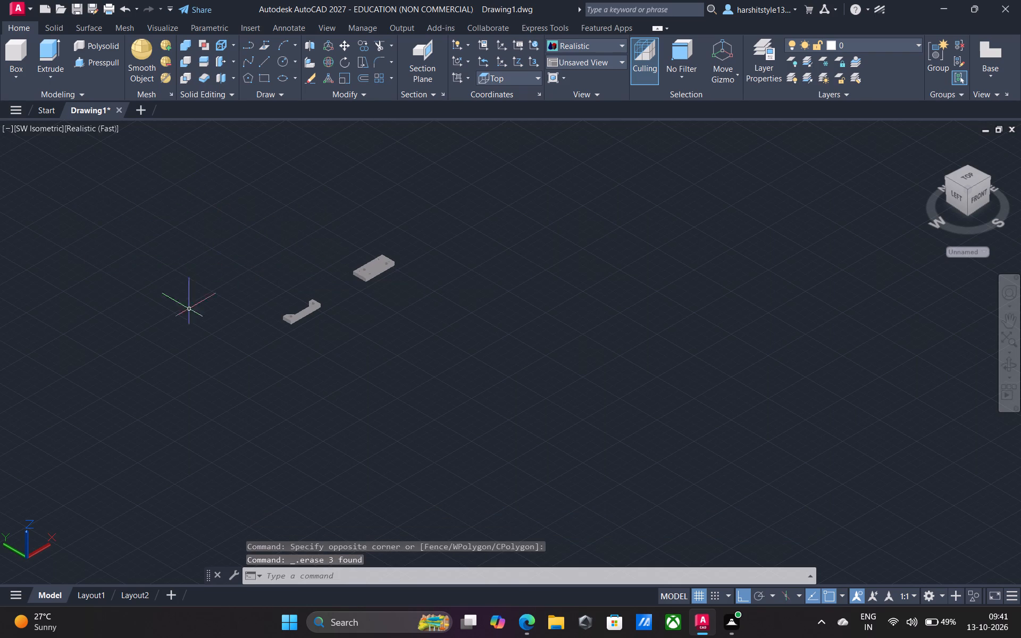
{"action": "scroll", "coordinate": [228, 281], "scroll_direction": "up", "scroll_amount": 1}
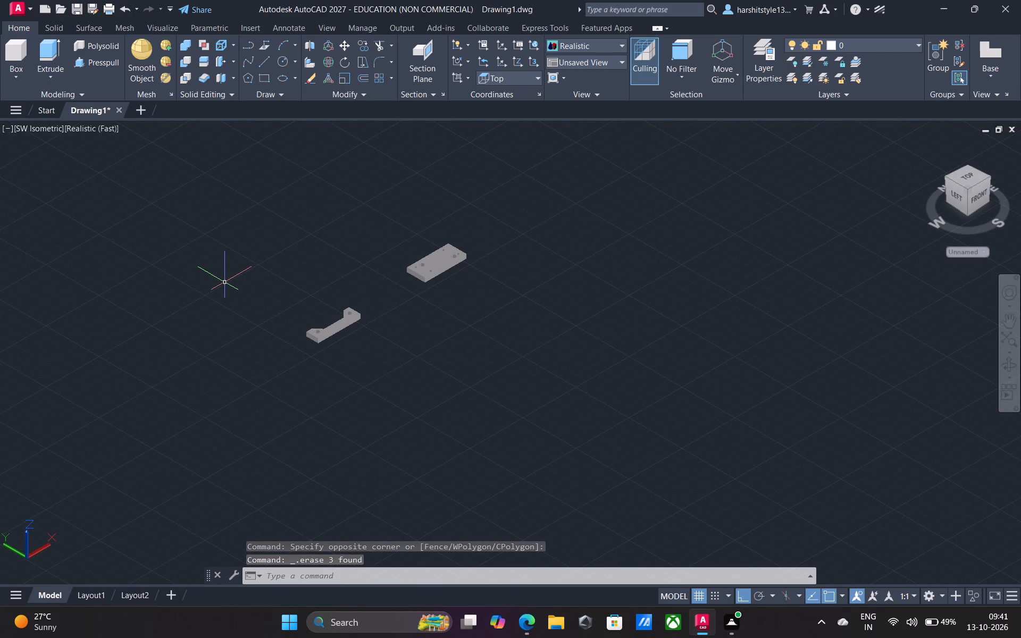
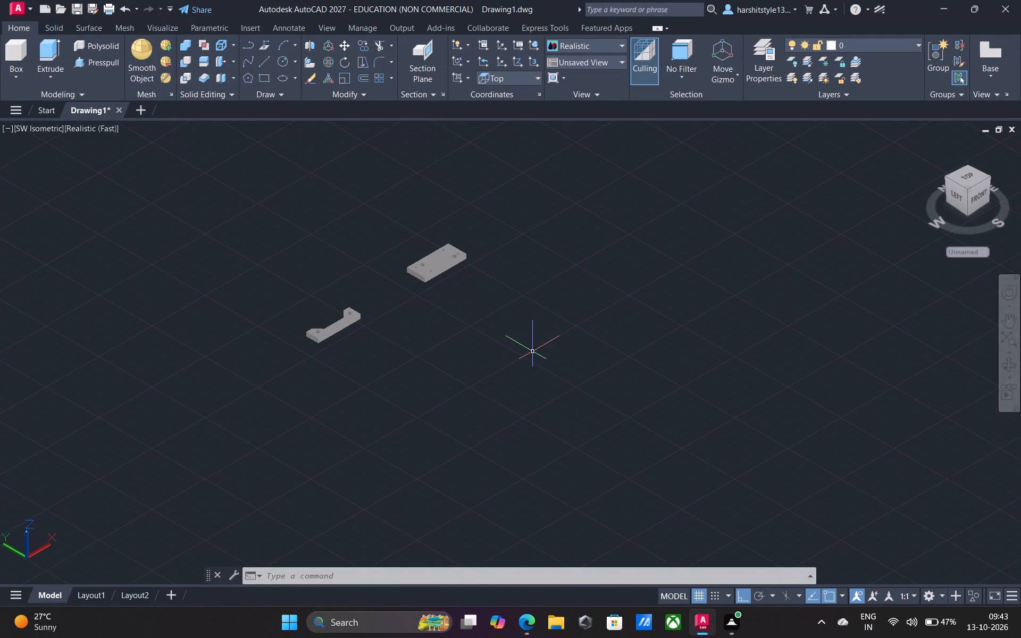
Switch the model to the SE Isometric view and bring the drilled plate into close view.
{"action": "scroll", "coordinate": [542, 359], "scroll_direction": "down", "scroll_amount": 2}
{"action": "scroll", "coordinate": [363, 401], "scroll_direction": "down", "scroll_amount": 1}
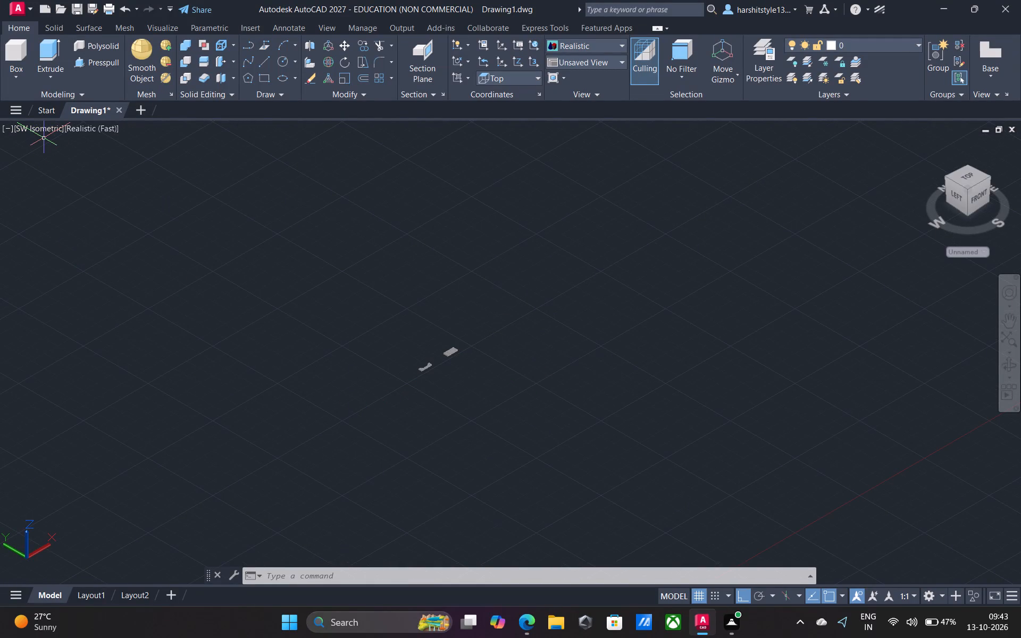
{"action": "middle_click_drag", "start_coordinate": [159, 251], "coordinate": [290, 279]}
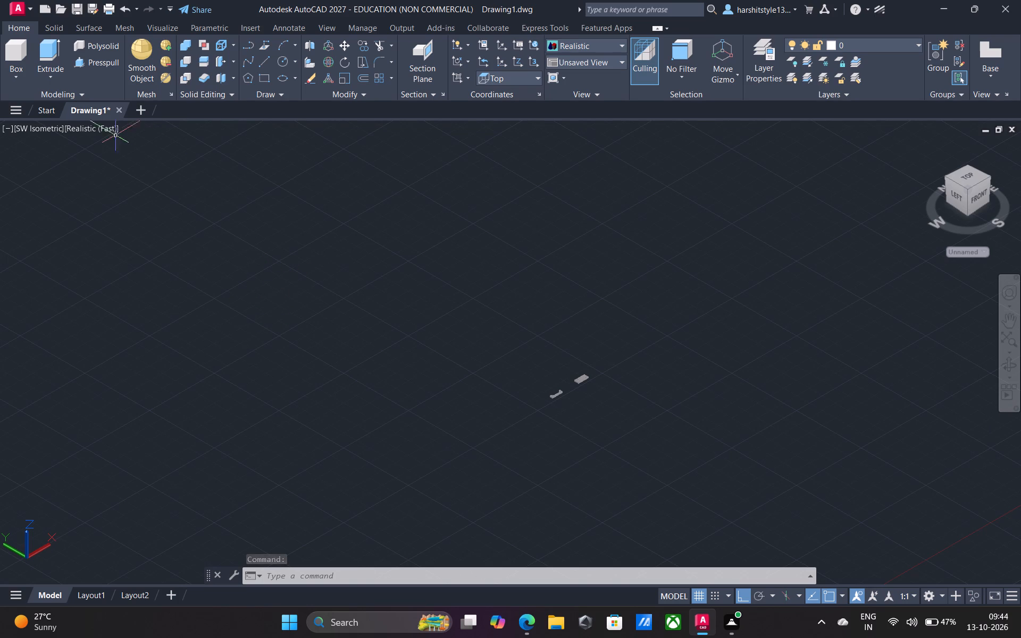
{"action": "left_click", "coordinate": [41, 130]}
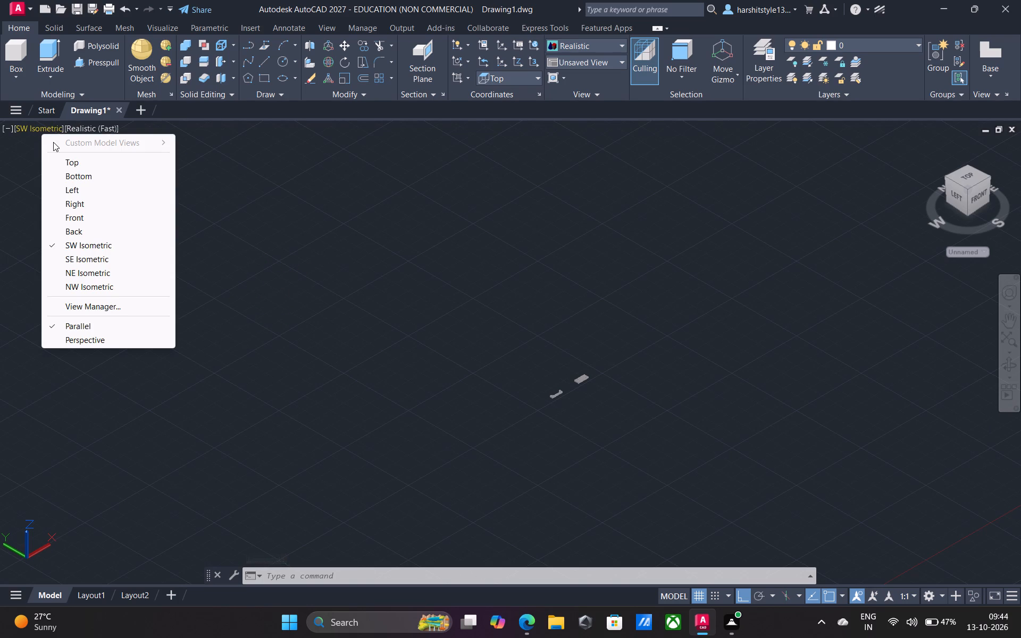
{"action": "left_click", "coordinate": [101, 256]}
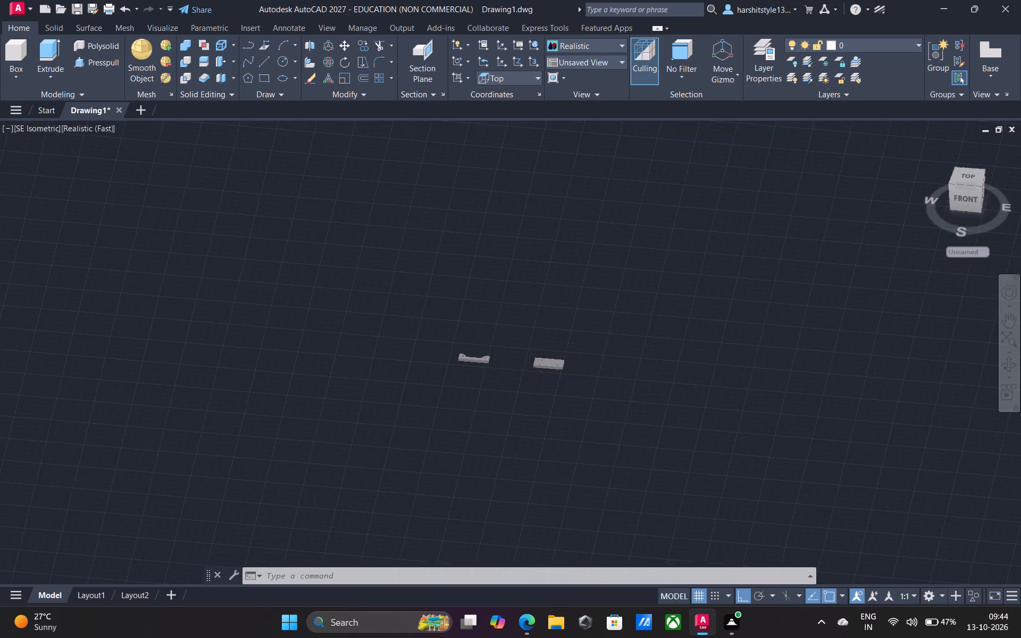
{"action": "middle_click_drag", "start_coordinate": [293, 432], "coordinate": [309, 344]}
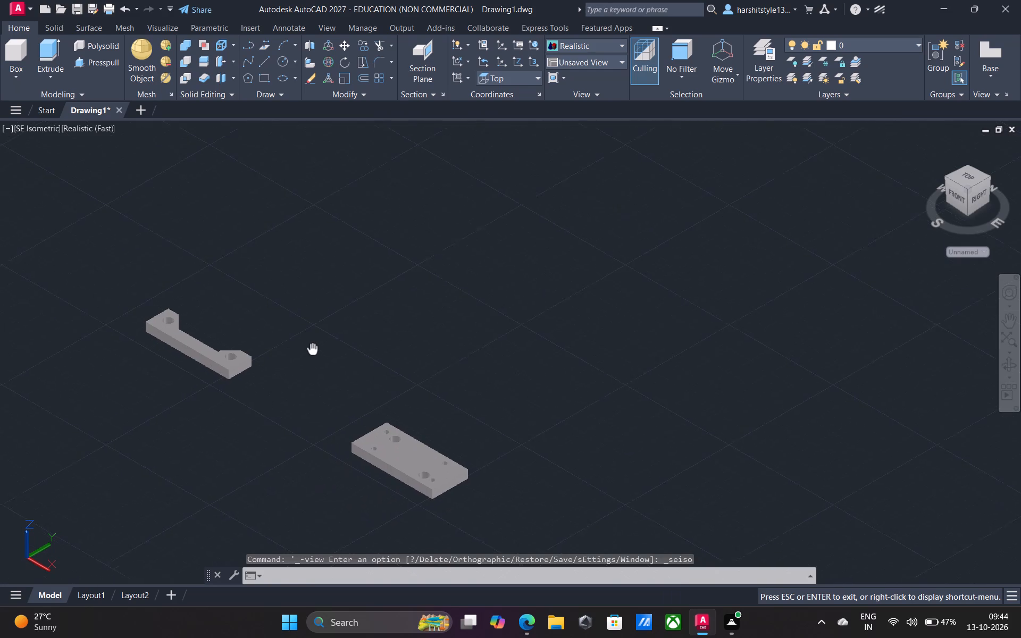
{"action": "middle_click_drag", "start_coordinate": [309, 344], "coordinate": [294, 311]}
{"action": "scroll", "coordinate": [304, 385], "scroll_direction": "up", "scroll_amount": 1}
{"action": "middle_click_drag", "start_coordinate": [394, 395], "coordinate": [308, 343]}
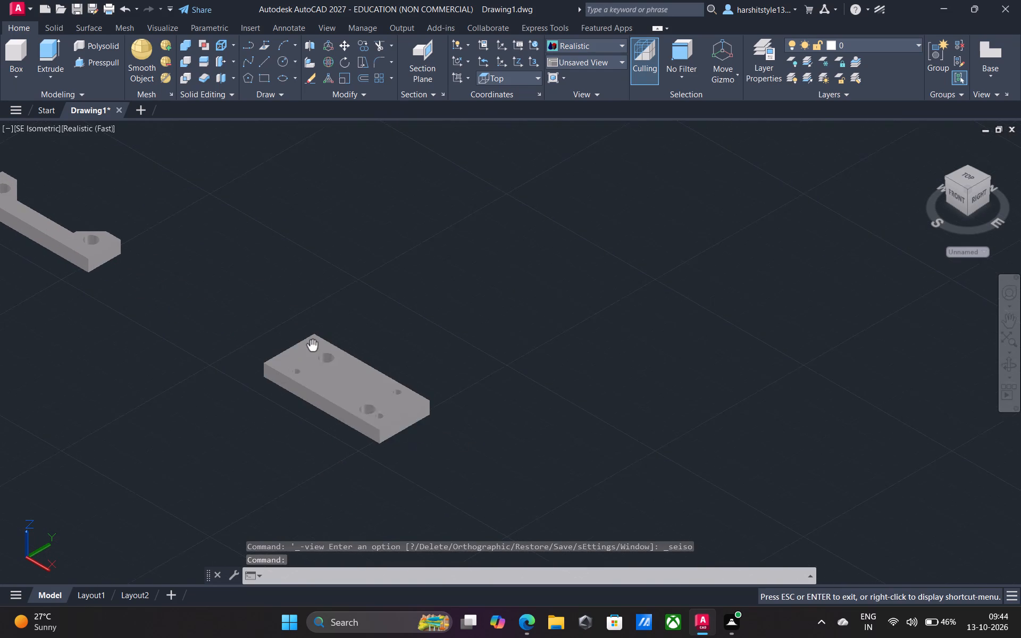
{"action": "middle_click_drag", "start_coordinate": [308, 343], "coordinate": [257, 336]}
{"action": "scroll", "coordinate": [270, 366], "scroll_direction": "up", "scroll_amount": 2}
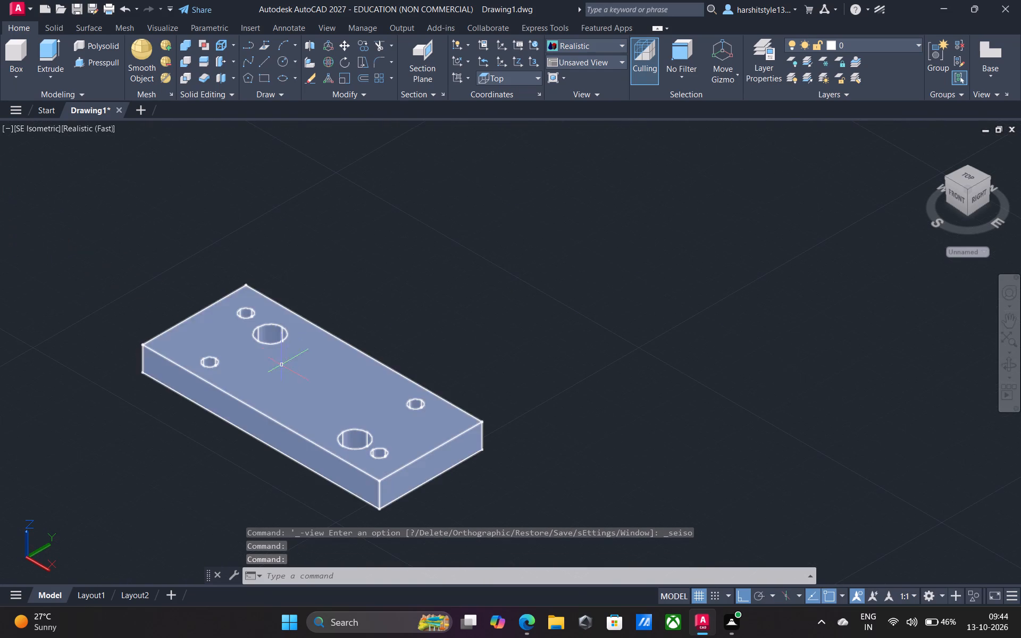
{"action": "scroll", "coordinate": [281, 369], "scroll_direction": "down", "scroll_amount": 1}
{"action": "scroll", "coordinate": [284, 359], "scroll_direction": "up", "scroll_amount": 3}
{"action": "scroll", "coordinate": [272, 337], "scroll_direction": "down", "scroll_amount": 2}
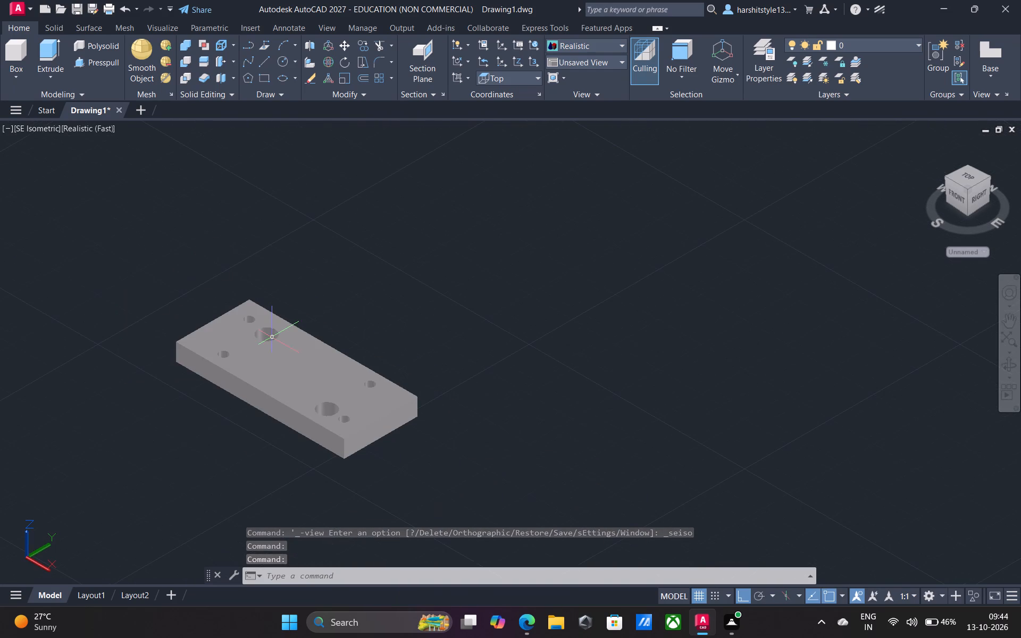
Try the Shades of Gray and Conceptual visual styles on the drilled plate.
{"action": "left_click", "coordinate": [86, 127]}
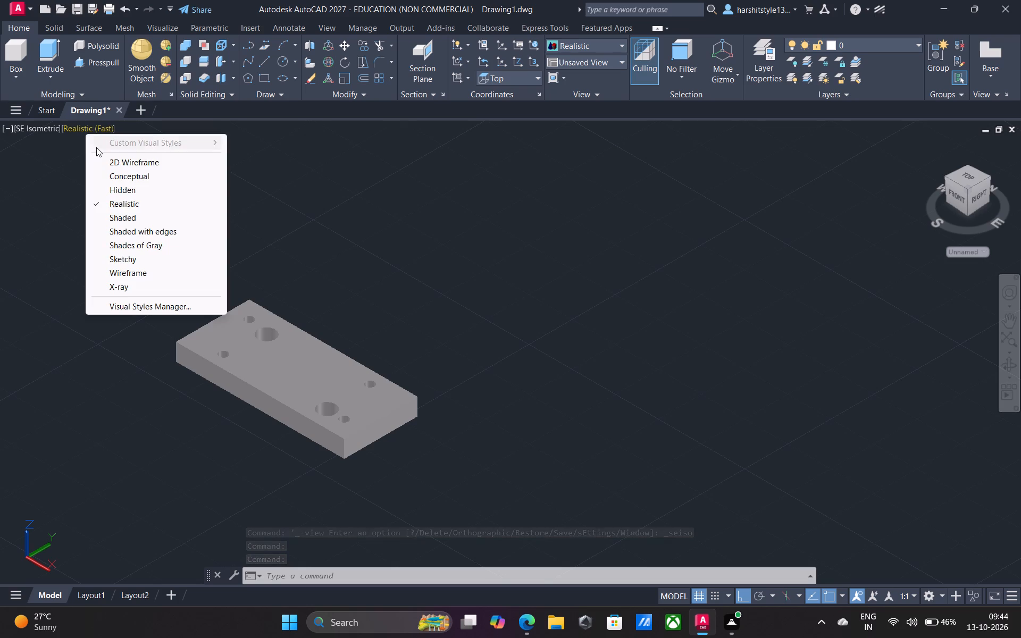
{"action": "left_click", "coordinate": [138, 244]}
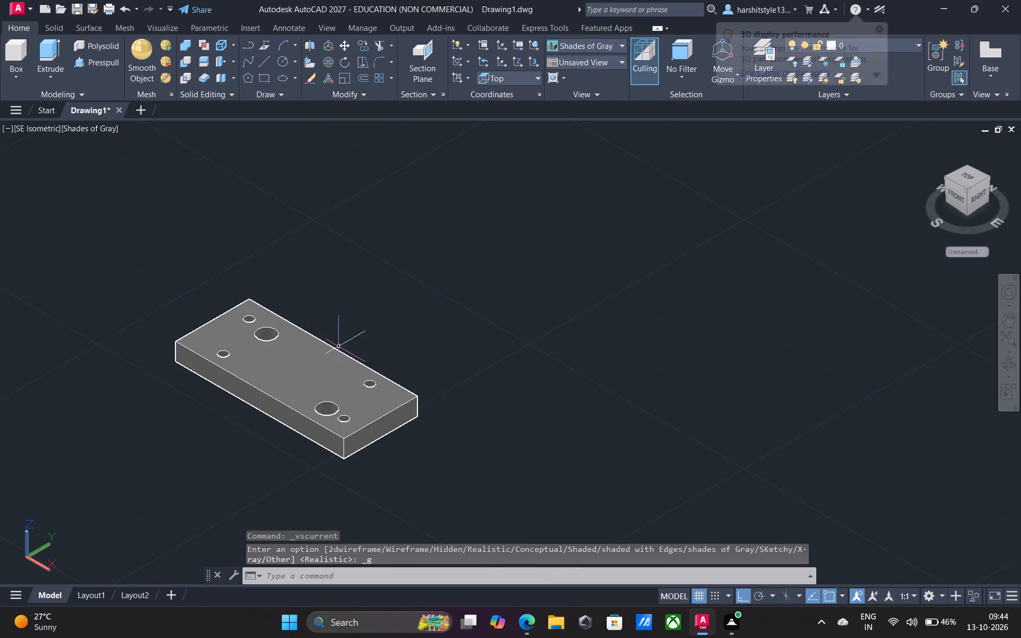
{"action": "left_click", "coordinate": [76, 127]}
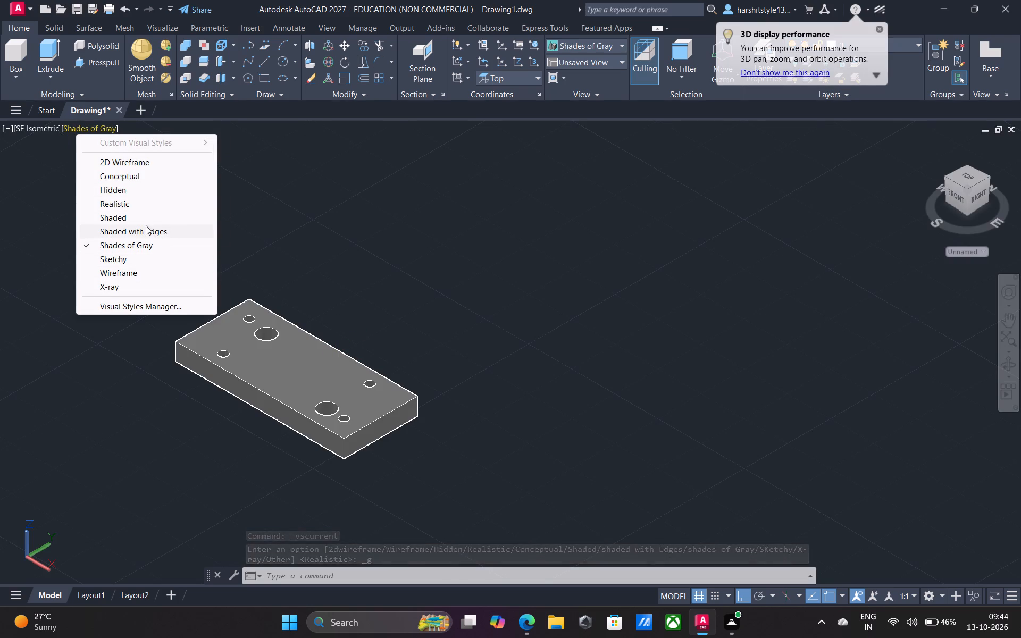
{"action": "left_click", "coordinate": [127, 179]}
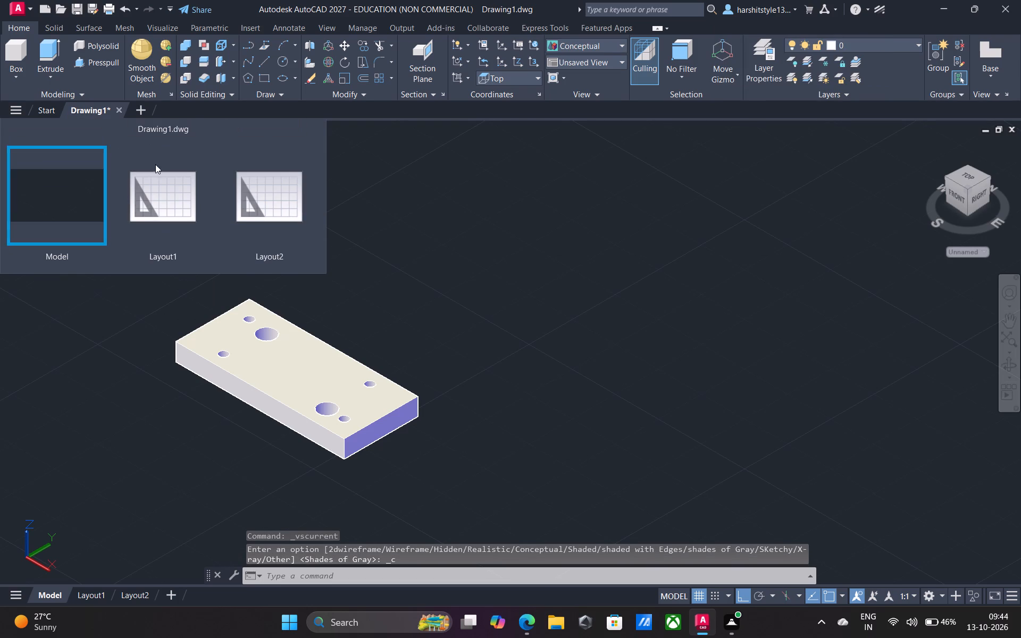
Set the visual style to 2D Wireframe.
{"action": "left_click", "coordinate": [87, 130]}
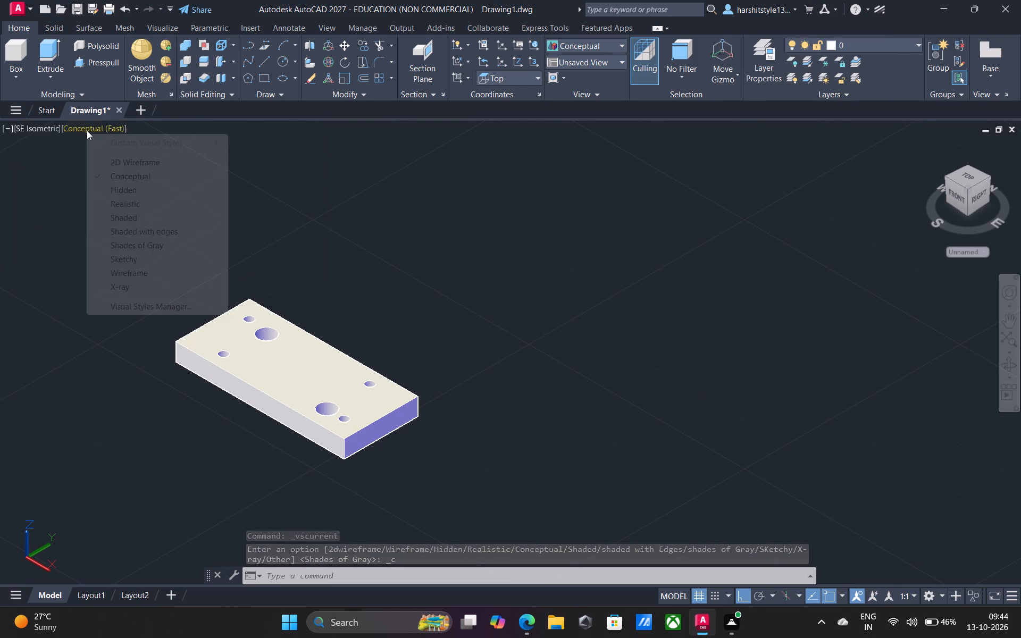
{"action": "left_click", "coordinate": [116, 164]}
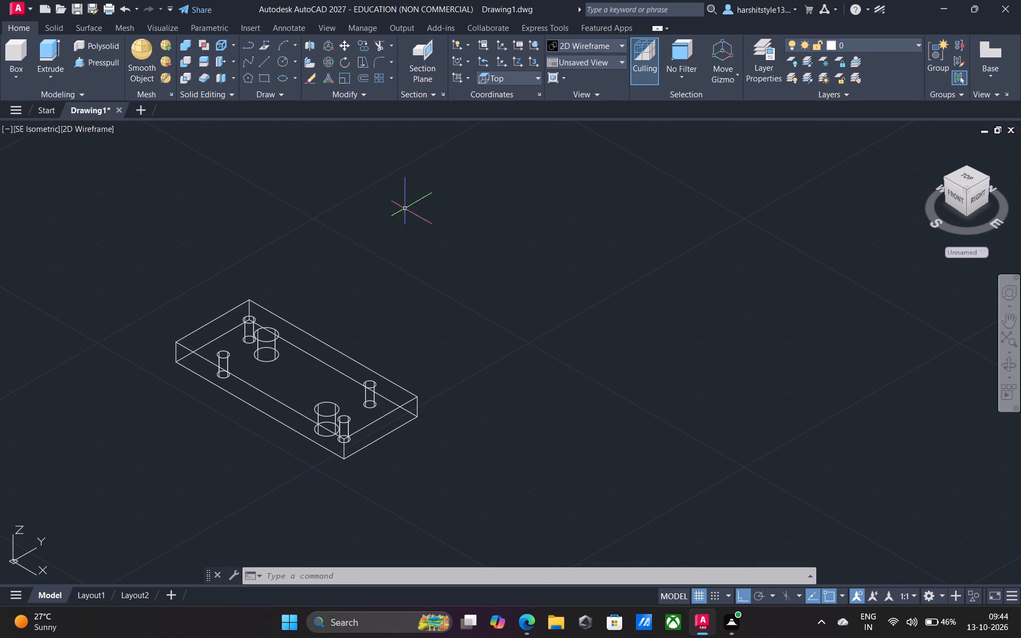
Draw an open three-line profile beside the drilled plate: about 37 along Y, about 11.8 up in Z, and a shorter line back parallel to the first.
{"action": "middle_click_drag", "start_coordinate": [460, 242], "coordinate": [315, 271]}
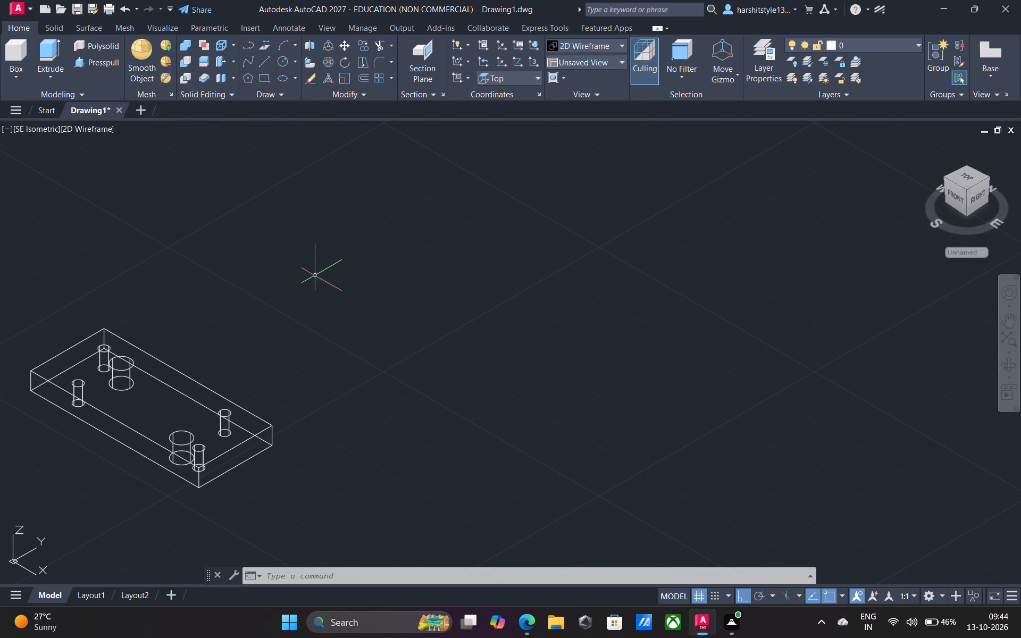
{"action": "left_click", "coordinate": [267, 58]}
{"action": "left_click", "coordinate": [390, 362]}
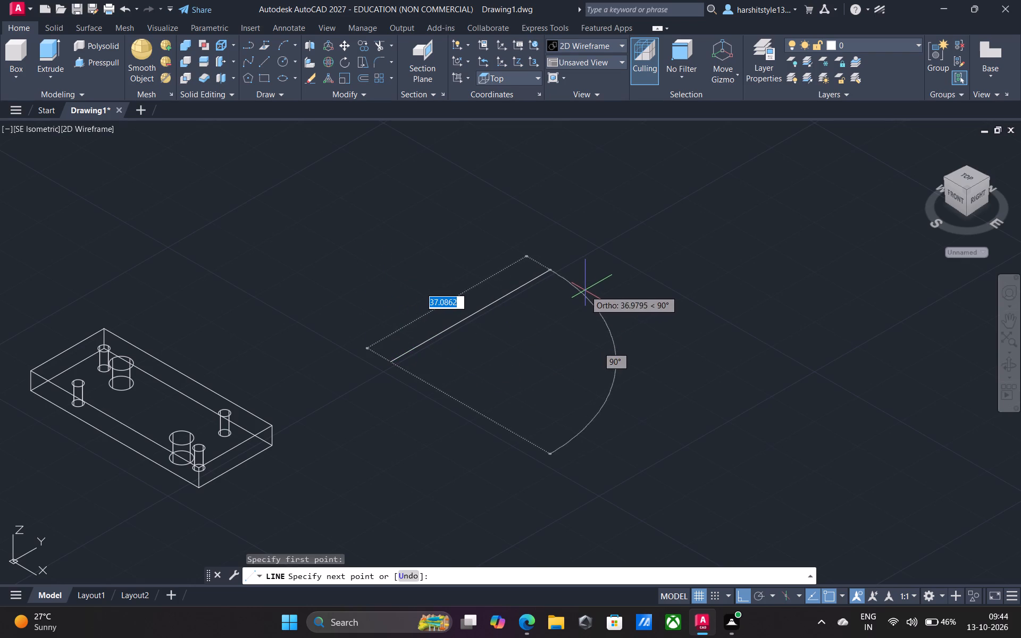
{"action": "left_click", "coordinate": [585, 290]}
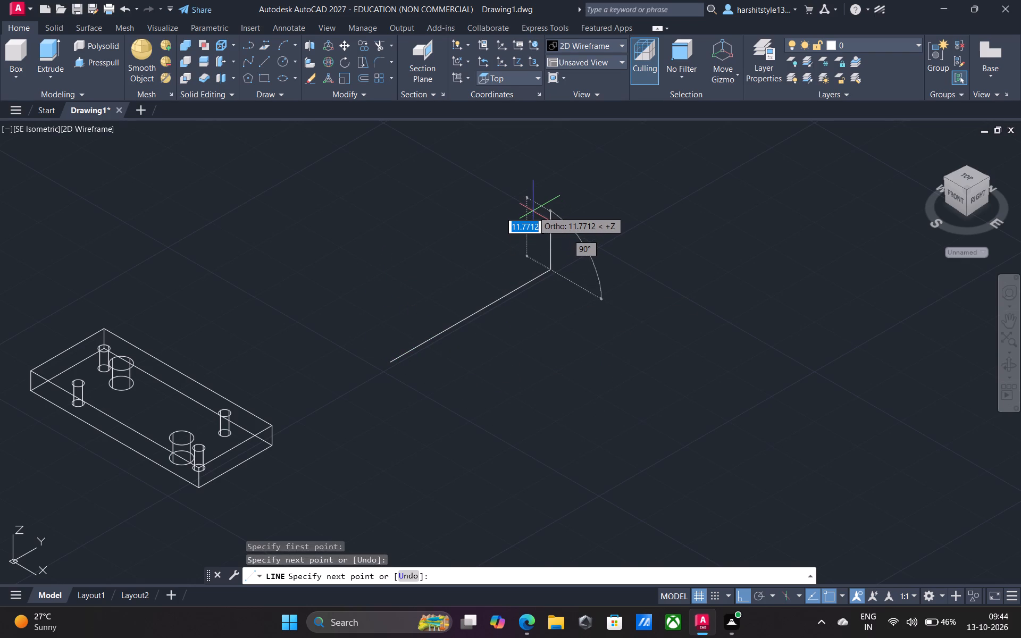
{"action": "left_click", "coordinate": [533, 211]}
{"action": "left_click", "coordinate": [467, 259]}
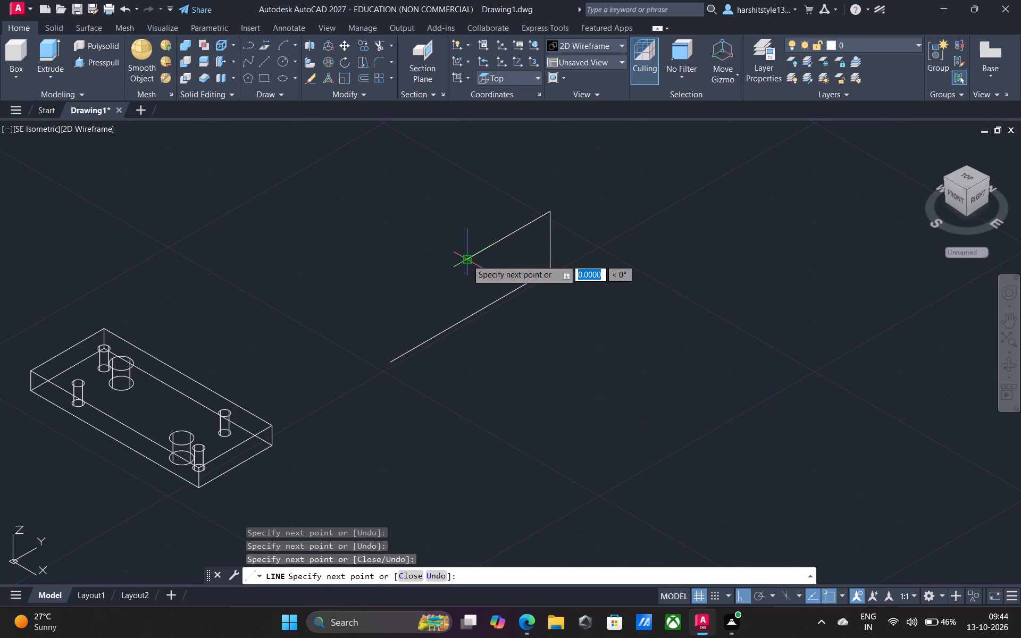
{"action": "key", "text": "Return"}
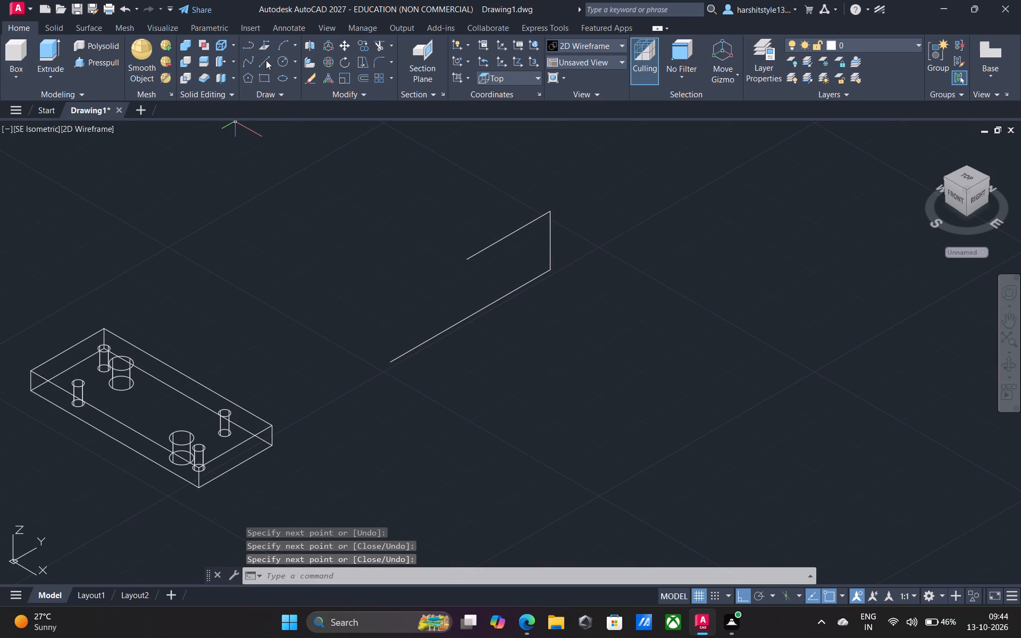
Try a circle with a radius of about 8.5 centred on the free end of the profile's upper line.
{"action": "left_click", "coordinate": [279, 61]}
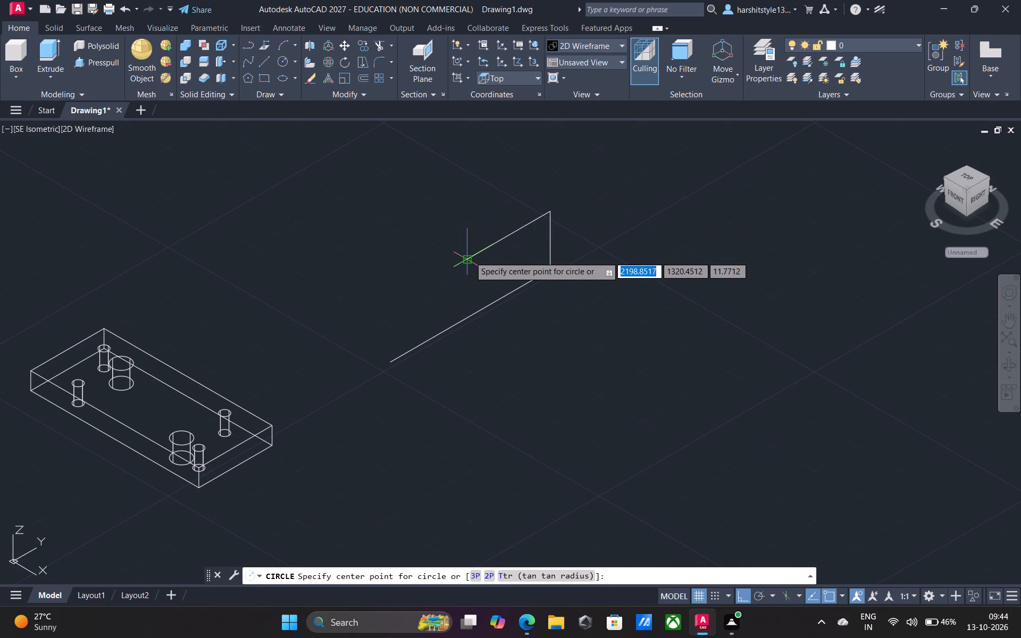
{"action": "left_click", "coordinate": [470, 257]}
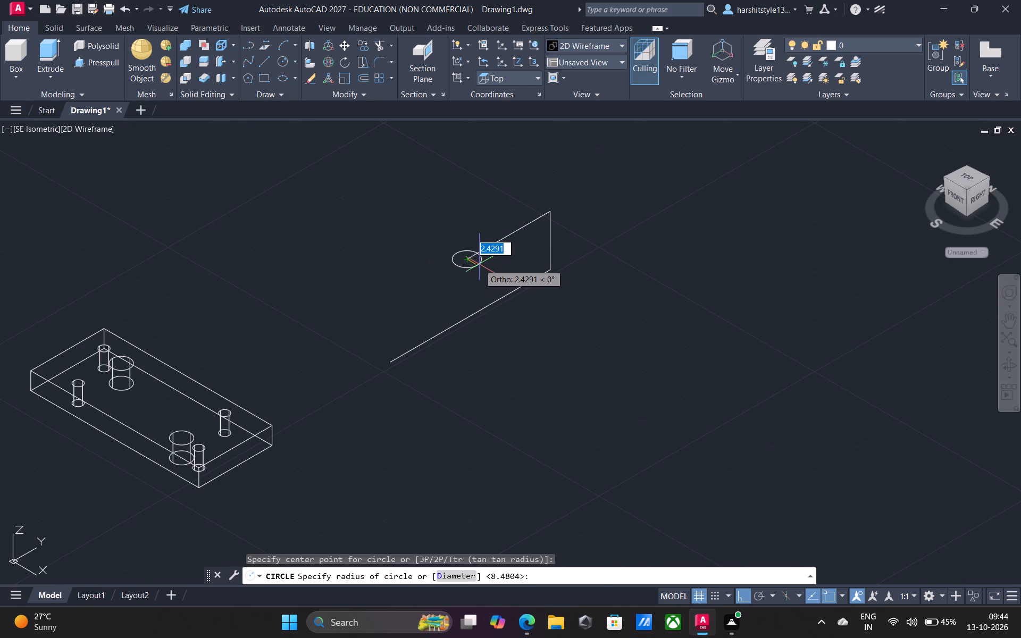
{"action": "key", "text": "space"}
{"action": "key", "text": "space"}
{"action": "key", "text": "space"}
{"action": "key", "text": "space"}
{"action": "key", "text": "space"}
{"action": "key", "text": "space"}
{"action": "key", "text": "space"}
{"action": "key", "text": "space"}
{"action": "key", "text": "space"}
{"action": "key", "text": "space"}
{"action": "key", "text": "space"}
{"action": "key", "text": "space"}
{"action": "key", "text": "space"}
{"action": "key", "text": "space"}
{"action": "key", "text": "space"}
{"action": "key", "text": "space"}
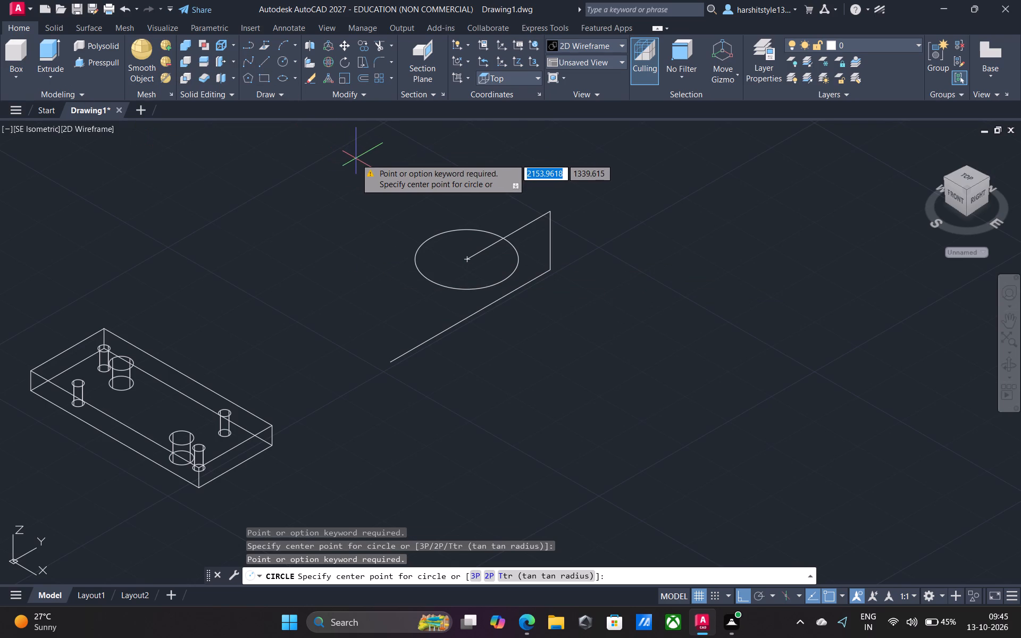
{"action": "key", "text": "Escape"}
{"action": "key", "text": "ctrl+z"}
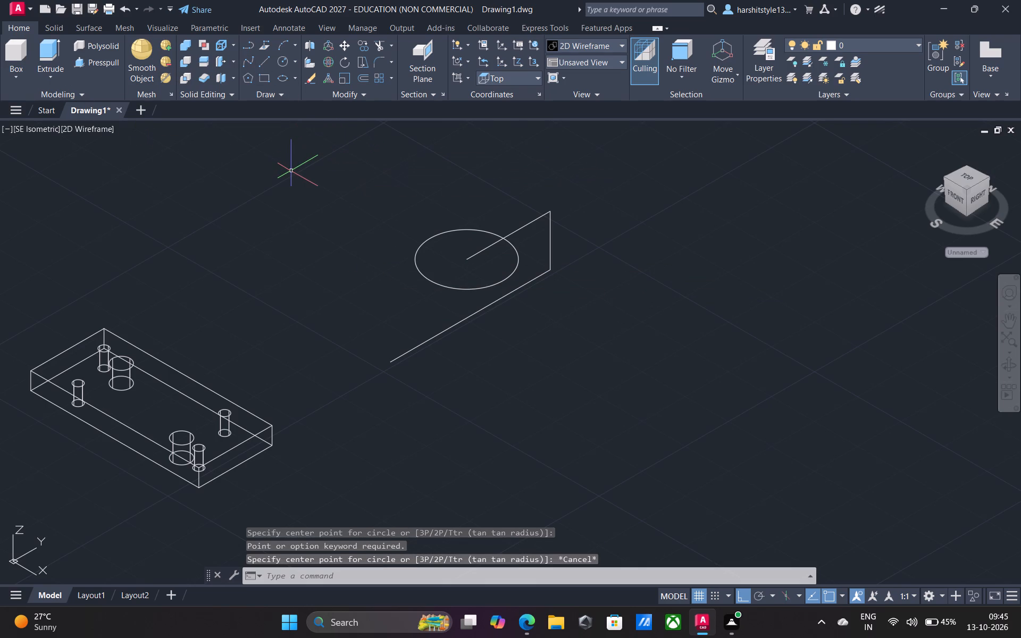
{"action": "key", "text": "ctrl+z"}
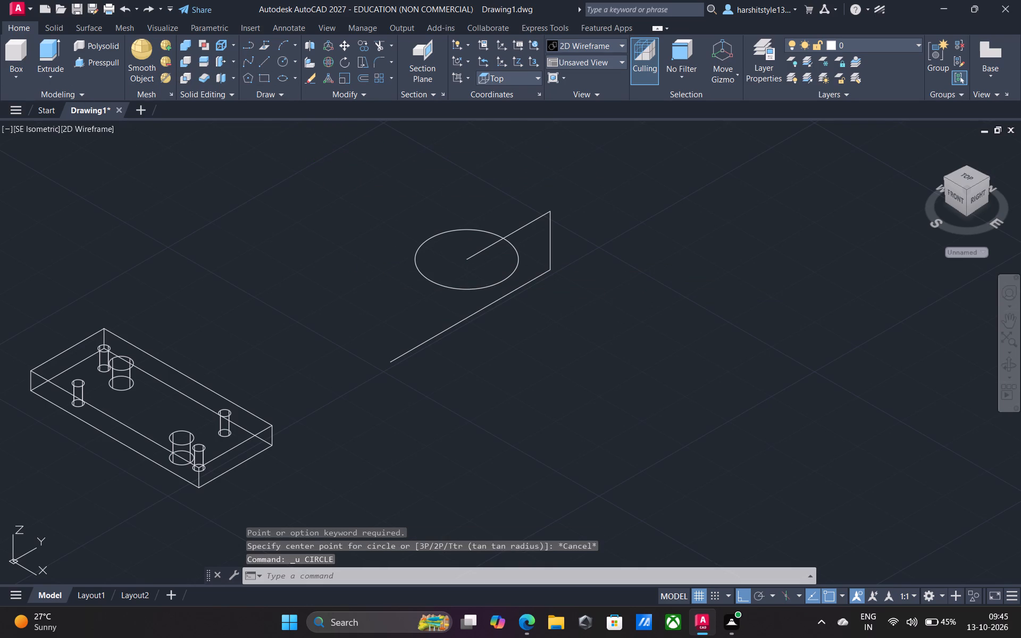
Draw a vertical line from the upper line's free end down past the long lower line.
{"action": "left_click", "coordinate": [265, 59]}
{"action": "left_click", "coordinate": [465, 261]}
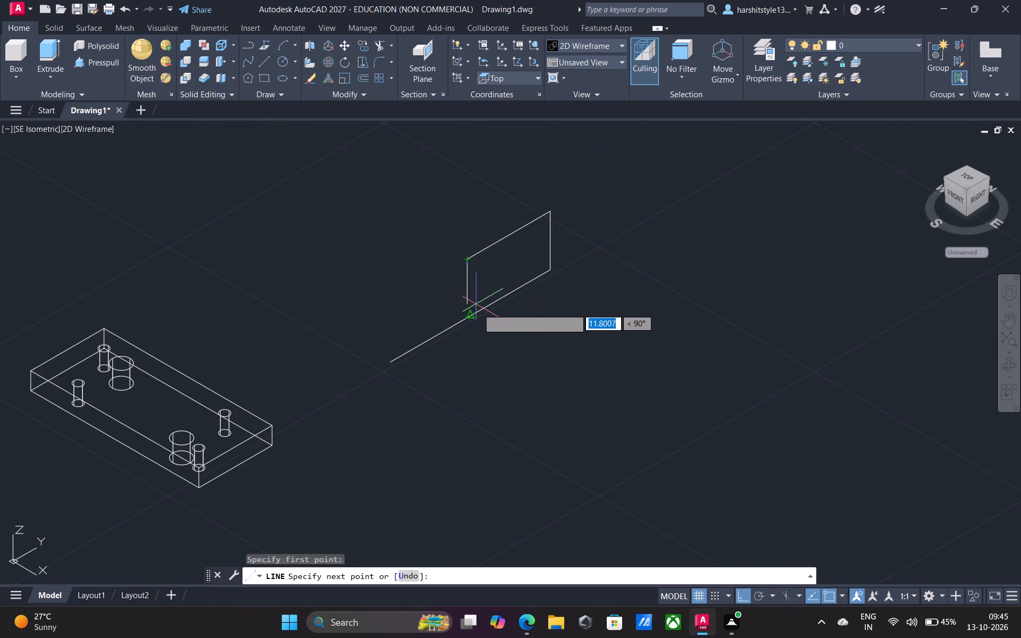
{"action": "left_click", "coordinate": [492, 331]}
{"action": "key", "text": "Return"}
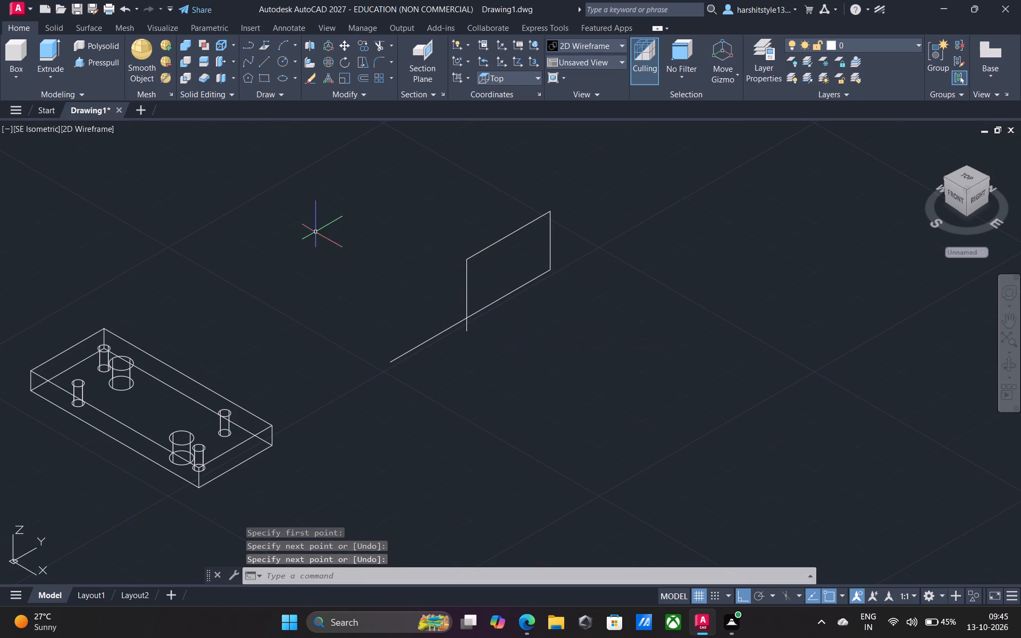
Trim away the long lower line and the vertical line that crosses it.
{"action": "left_click_drag", "start_coordinate": [375, 48], "coordinate": [384, 40]}
{"action": "scroll", "coordinate": [474, 292], "scroll_direction": "up", "scroll_amount": 1}
{"action": "left_click_drag", "start_coordinate": [429, 332], "coordinate": [476, 348]}
{"action": "key", "text": "ctrl+z"}
{"action": "scroll", "coordinate": [473, 338], "scroll_direction": "up", "scroll_amount": 3}
{"action": "left_click_drag", "start_coordinate": [462, 308], "coordinate": [407, 266]}
{"action": "scroll", "coordinate": [416, 261], "scroll_direction": "down", "scroll_amount": 3}
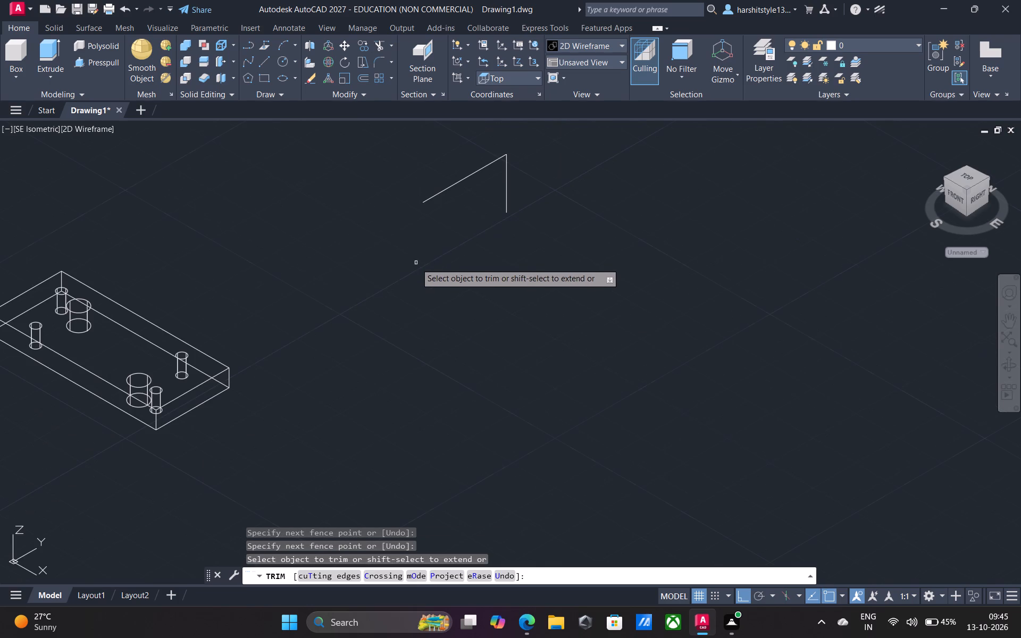
Close the upright rectangle with a vertical line down from the upper line's free end and a bottom line to the opposite vertical edge.
{"action": "left_click", "coordinate": [260, 61]}
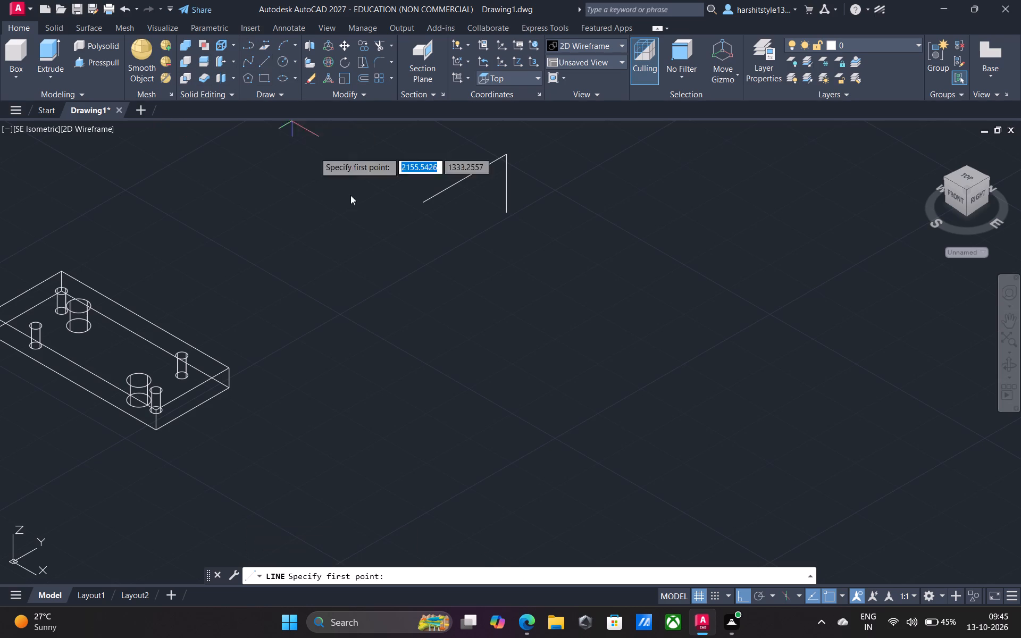
{"action": "left_click", "coordinate": [421, 207]}
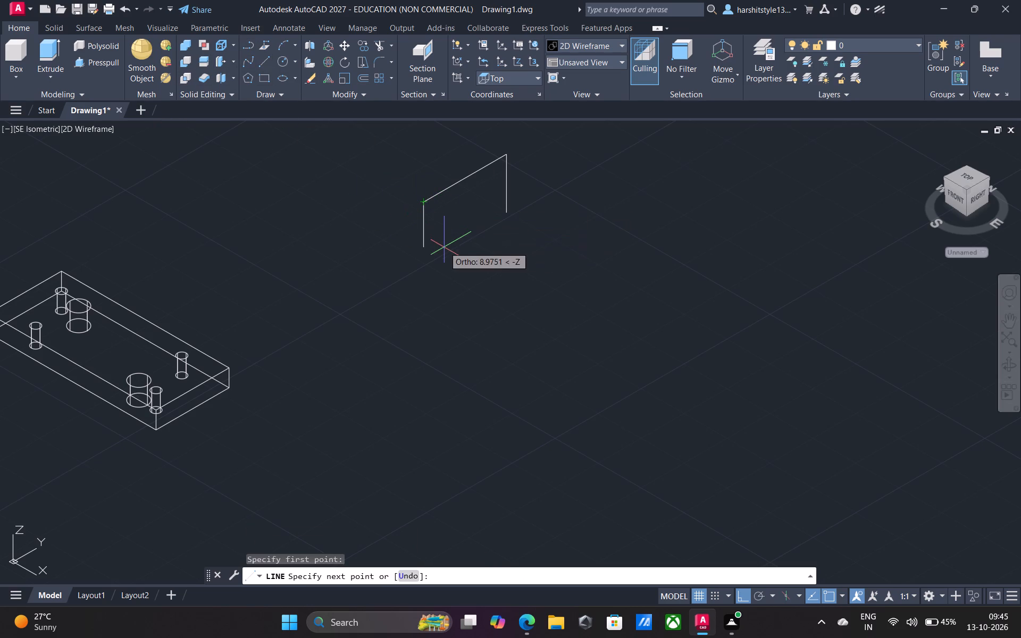
{"action": "left_click", "coordinate": [426, 259]}
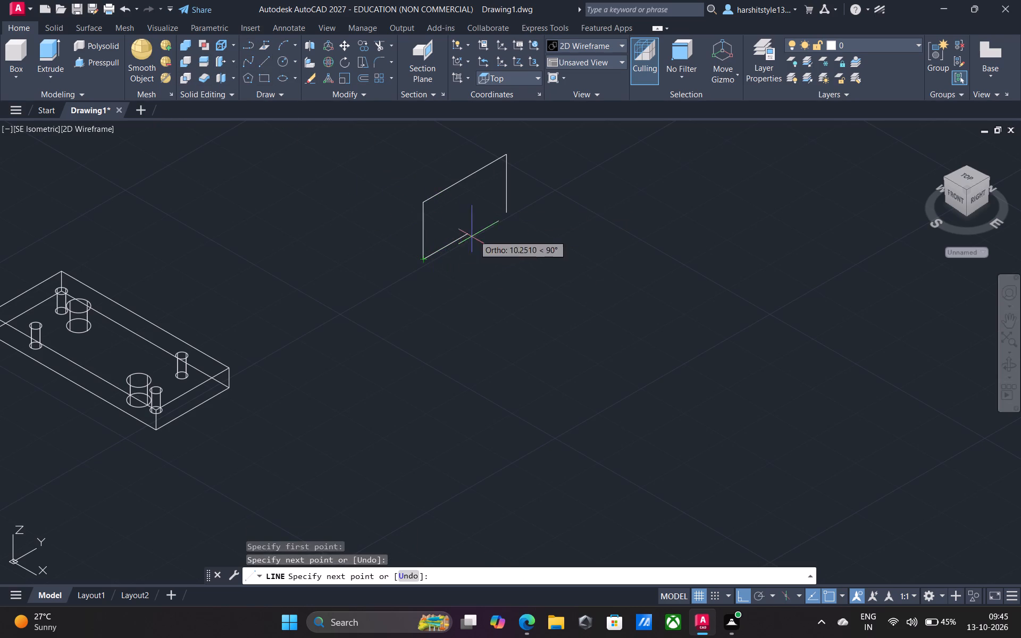
{"action": "left_click", "coordinate": [504, 214]}
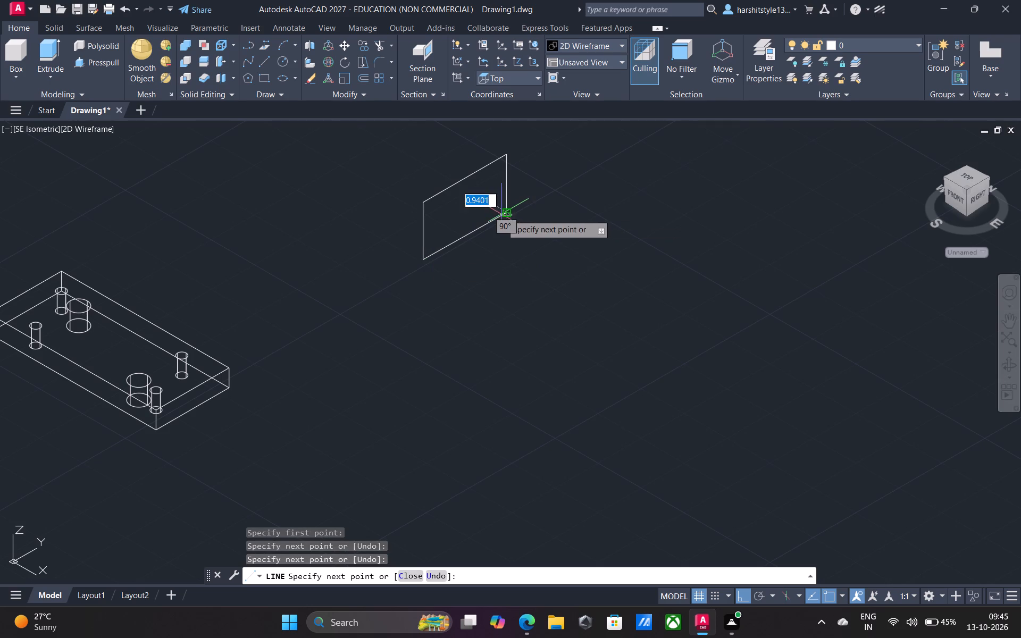
{"action": "key", "text": "Return"}
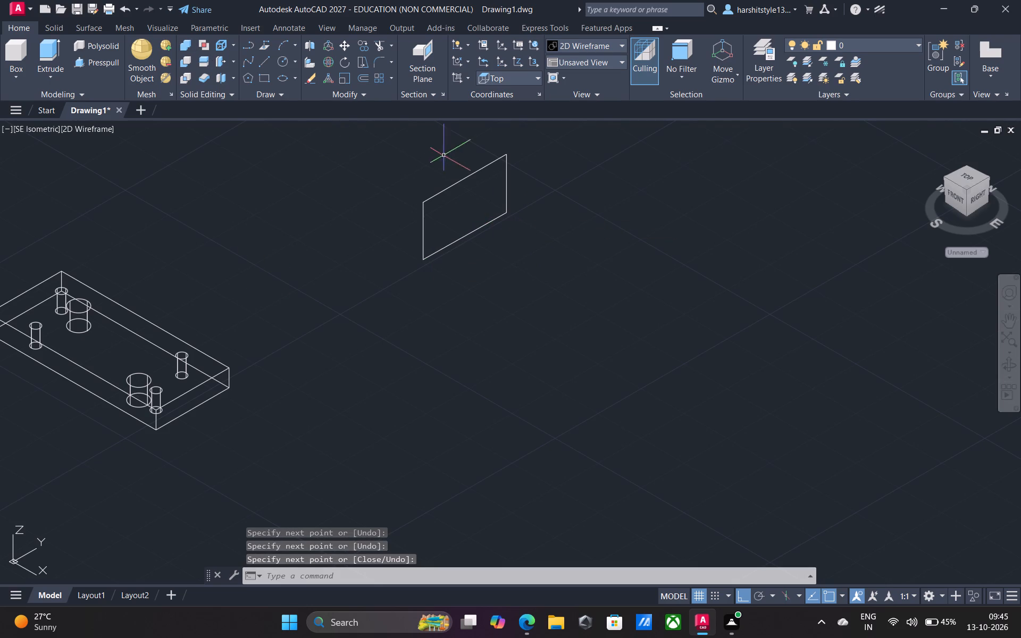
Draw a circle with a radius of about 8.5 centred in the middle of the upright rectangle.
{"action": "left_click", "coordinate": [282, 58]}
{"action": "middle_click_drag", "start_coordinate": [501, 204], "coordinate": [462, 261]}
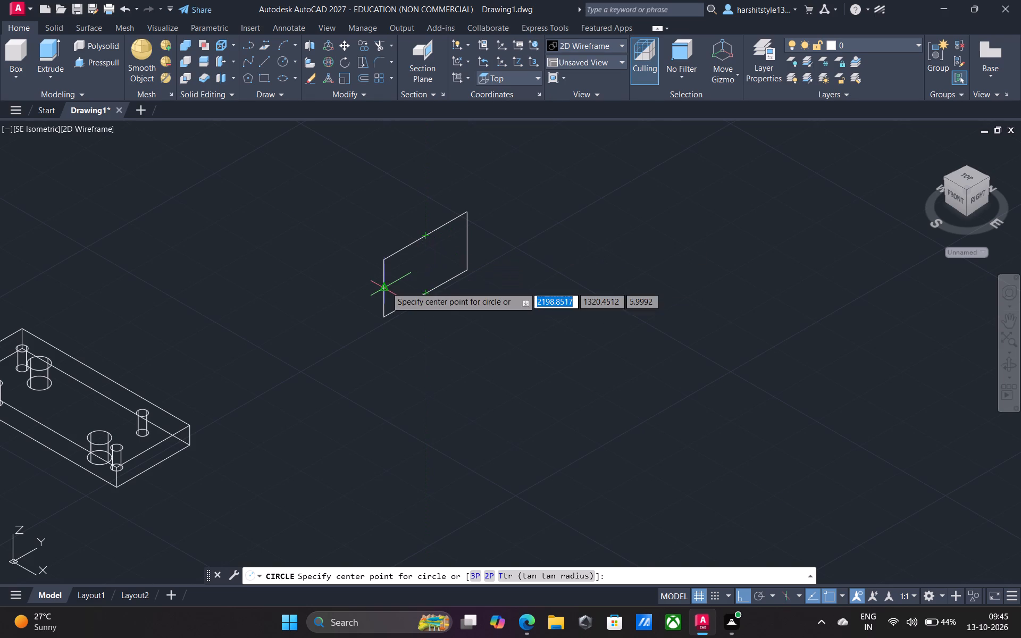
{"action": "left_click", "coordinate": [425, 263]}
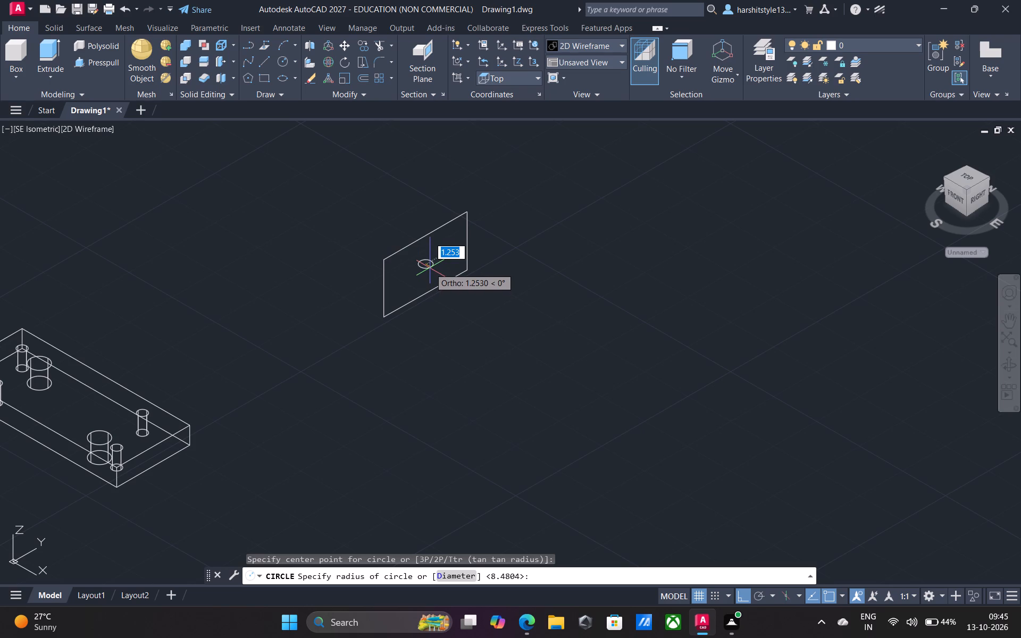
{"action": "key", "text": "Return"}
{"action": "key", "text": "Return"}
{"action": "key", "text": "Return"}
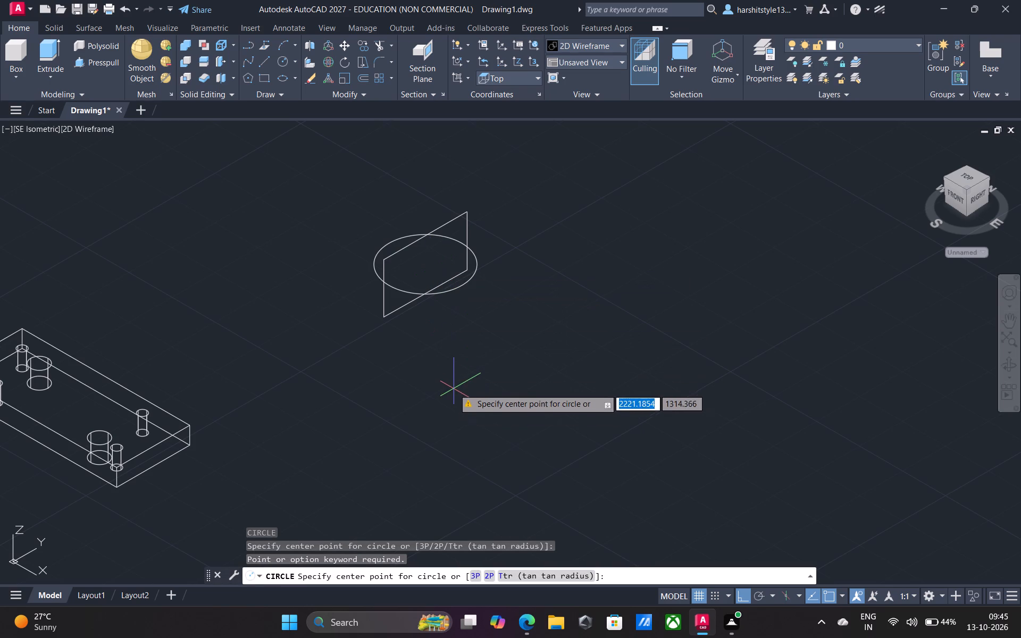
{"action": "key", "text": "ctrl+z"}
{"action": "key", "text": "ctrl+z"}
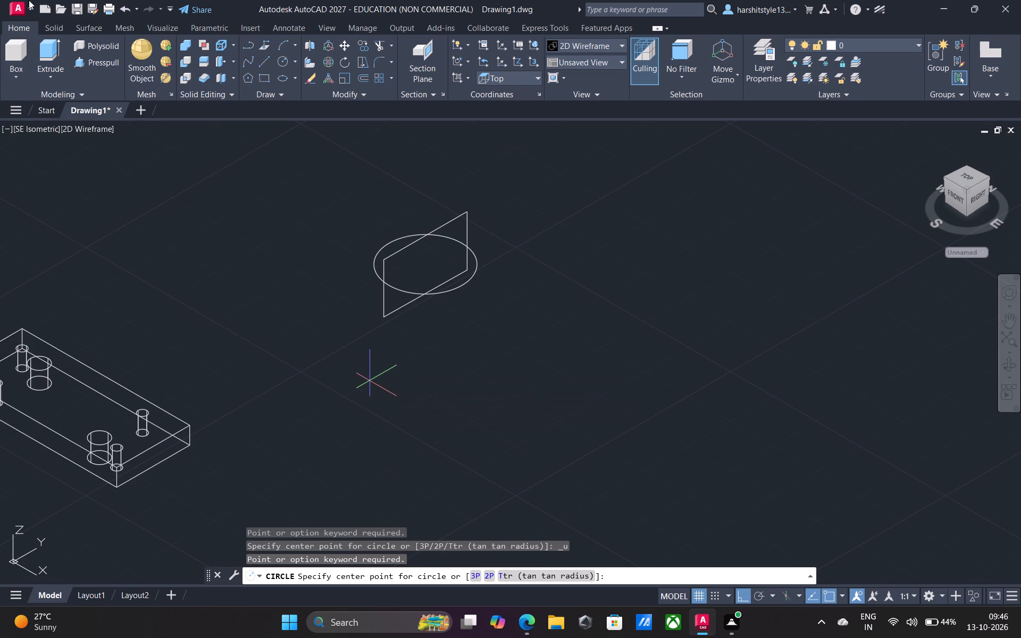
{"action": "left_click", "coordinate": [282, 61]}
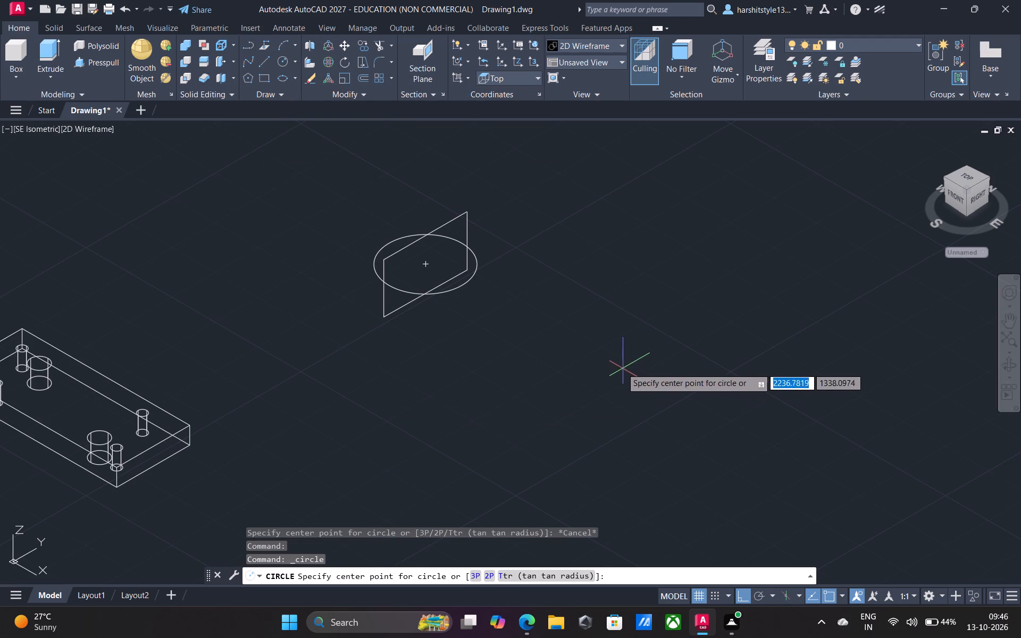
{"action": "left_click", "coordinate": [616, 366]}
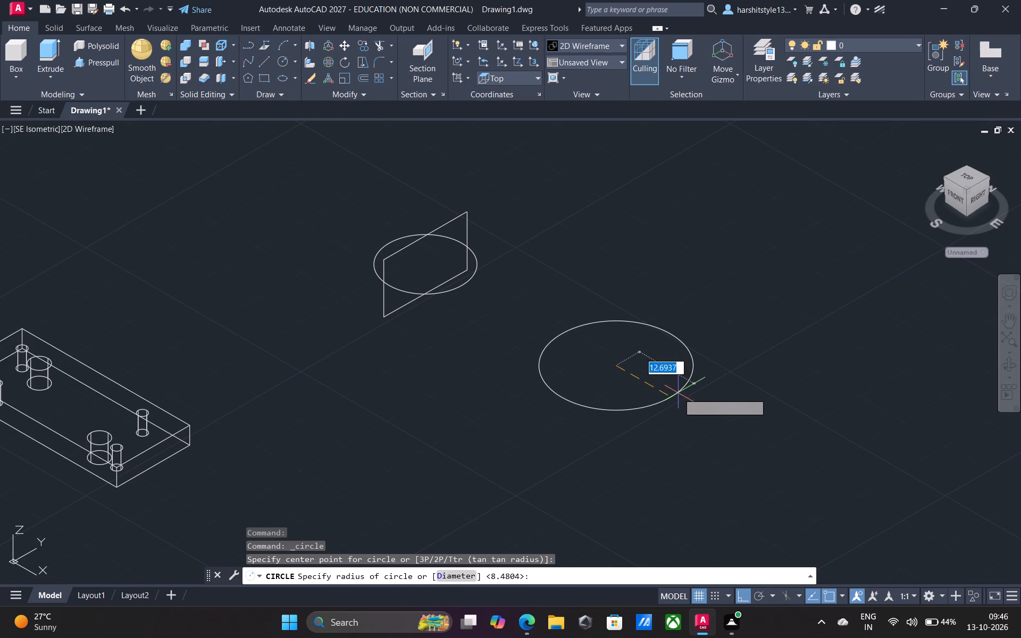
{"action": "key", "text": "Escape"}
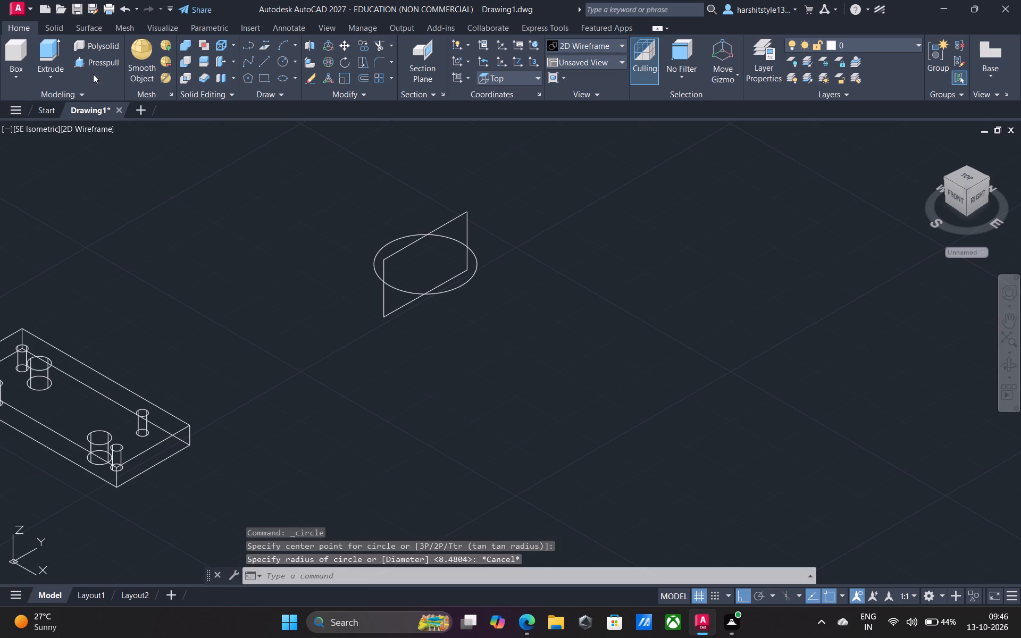
Create an upright cylinder behind the plate with the holes, about 12.8 in radius and 9.6 high.
{"action": "left_click", "coordinate": [48, 77]}
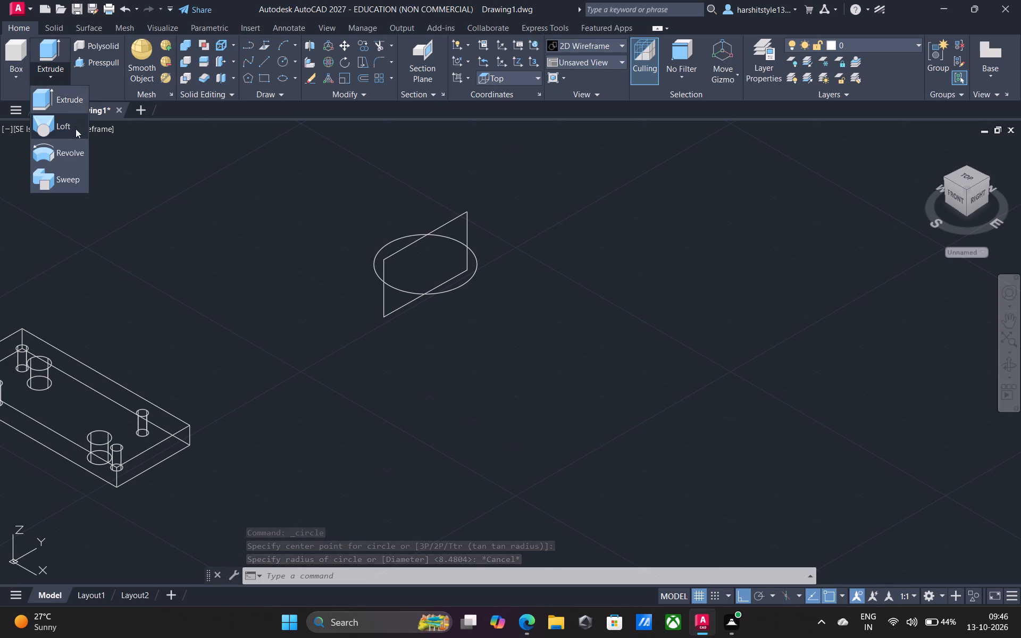
{"action": "left_click", "coordinate": [17, 72]}
{"action": "left_click", "coordinate": [34, 121]}
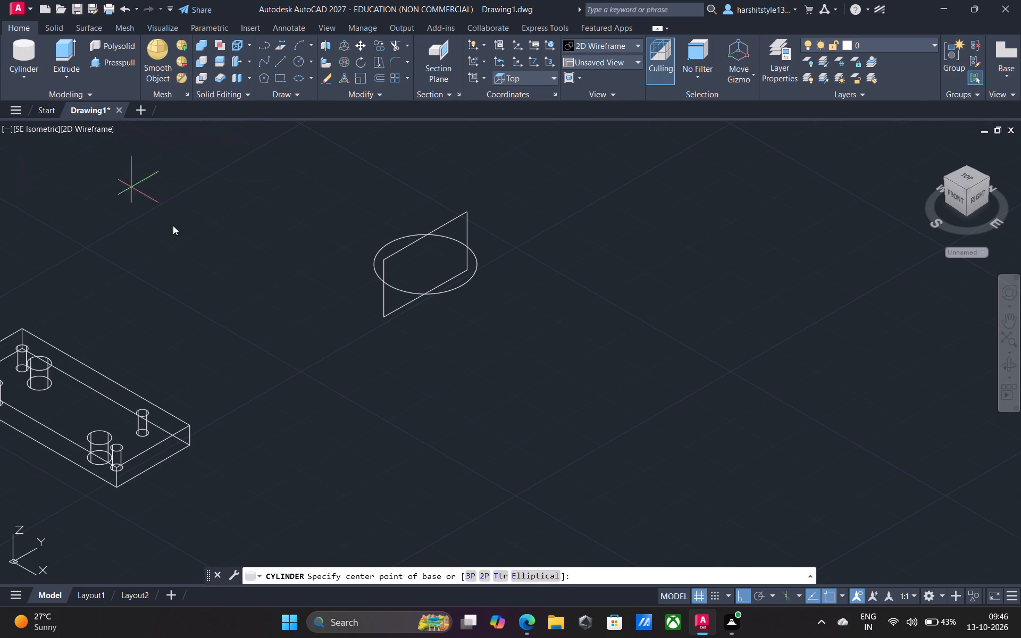
{"action": "left_click", "coordinate": [200, 245]}
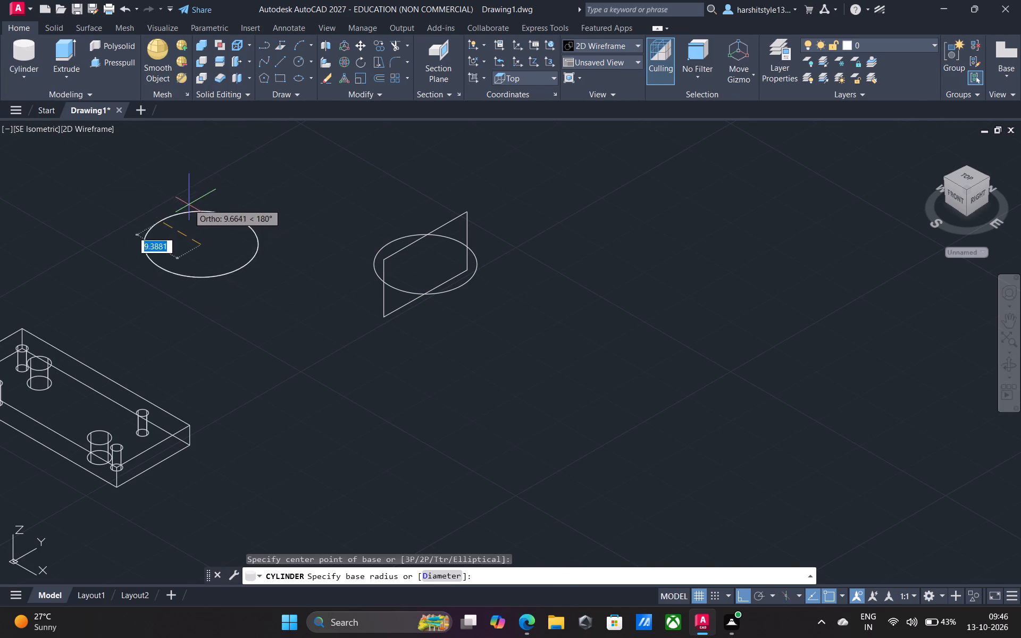
{"action": "key", "text": "space"}
{"action": "key", "text": "space"}
{"action": "key", "text": "space"}
{"action": "key", "text": "space"}
{"action": "key", "text": "space"}
{"action": "key", "text": "space"}
{"action": "key", "text": "space"}
{"action": "key", "text": "space"}
{"action": "key", "text": "space"}
{"action": "key", "text": "space"}
{"action": "key", "text": "space"}
{"action": "key", "text": "space"}
{"action": "key", "text": "space"}
{"action": "key", "text": "space"}
{"action": "key", "text": "space"}
{"action": "key", "text": "space"}
{"action": "key", "text": "space"}
{"action": "key", "text": "space"}
{"action": "key", "text": "space"}
{"action": "key", "text": "space"}
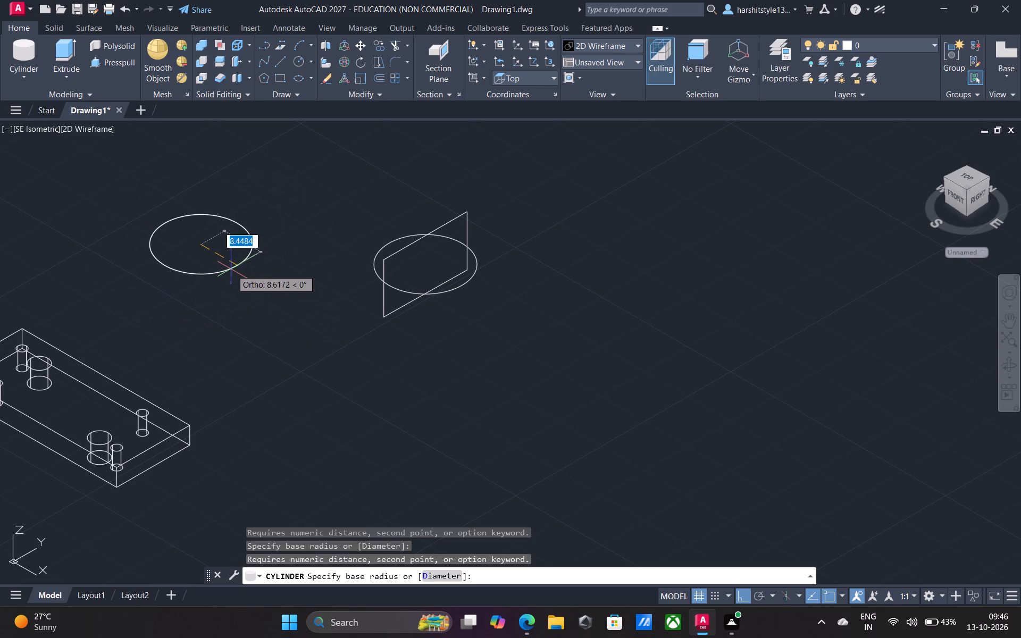
{"action": "key", "text": "F5"}
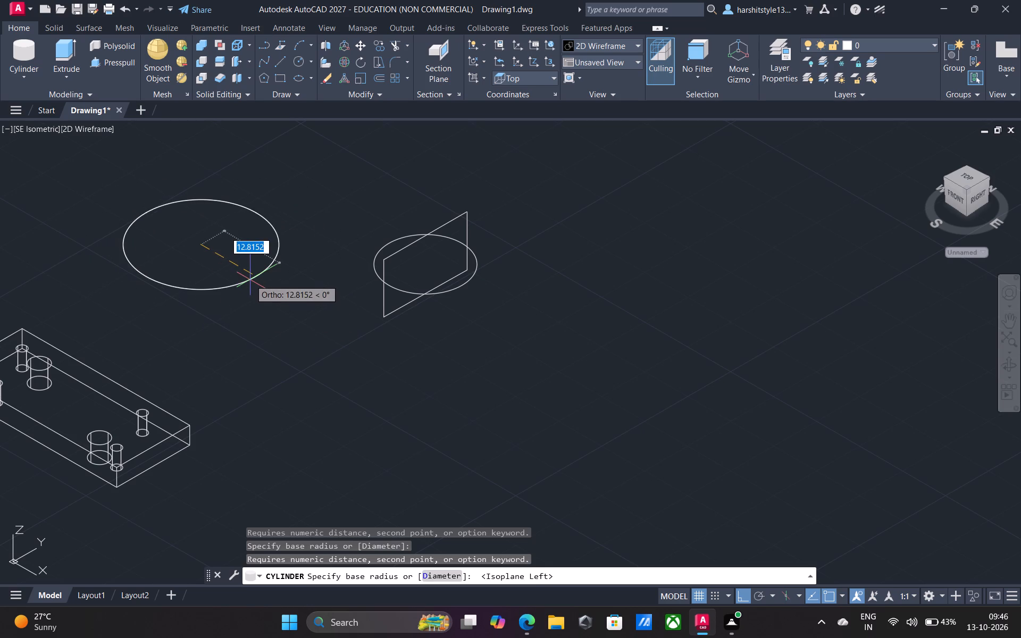
{"action": "left_click", "coordinate": [250, 280]}
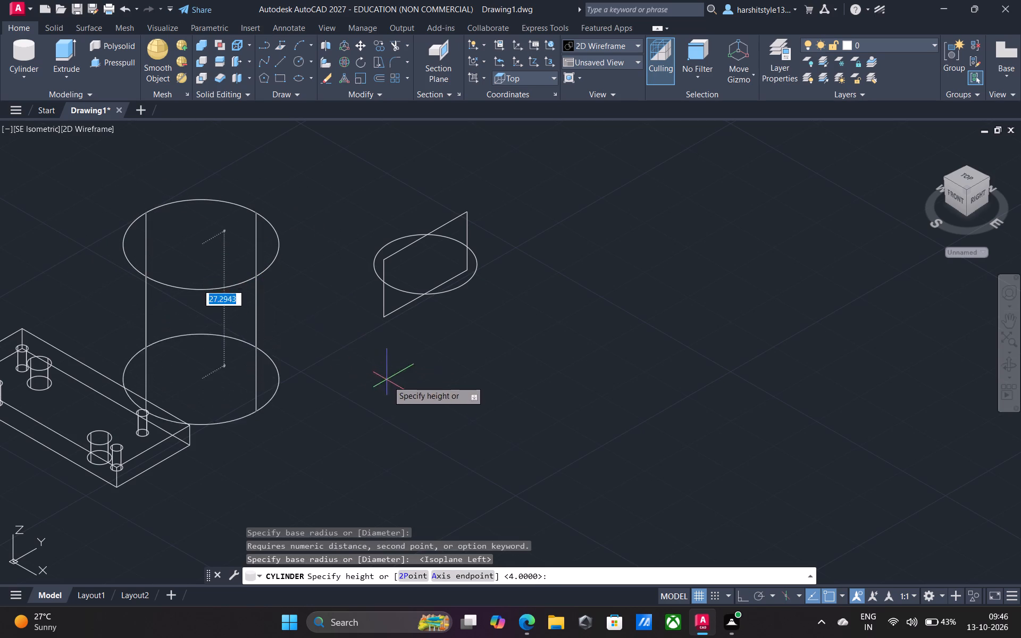
{"action": "left_click", "coordinate": [323, 197]}
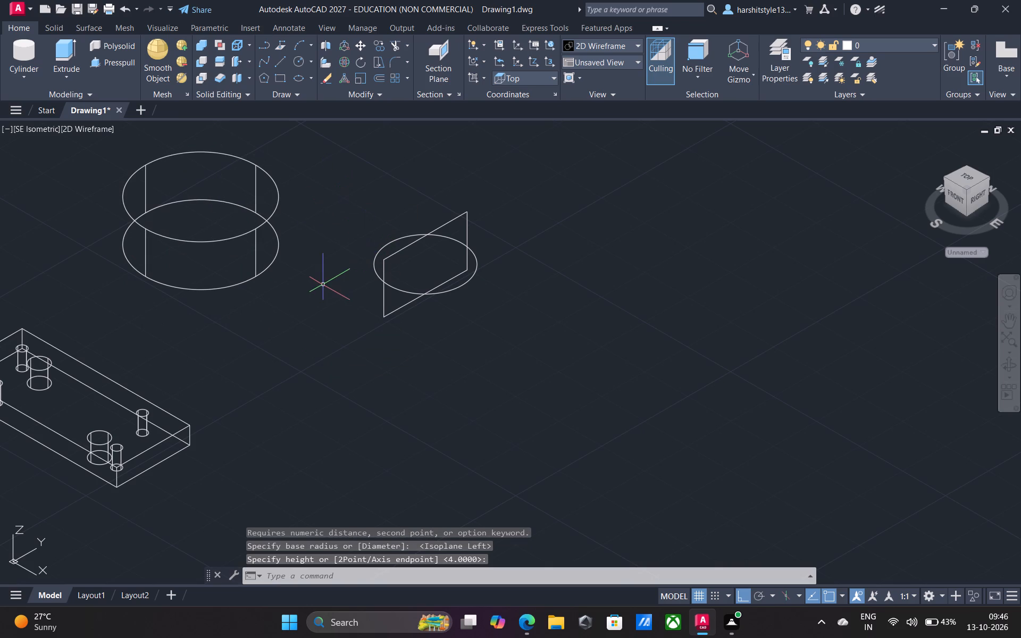
Erase the upright rectangle together with the circle at its centre.
{"action": "middle_click_drag", "start_coordinate": [599, 267], "coordinate": [455, 274]}
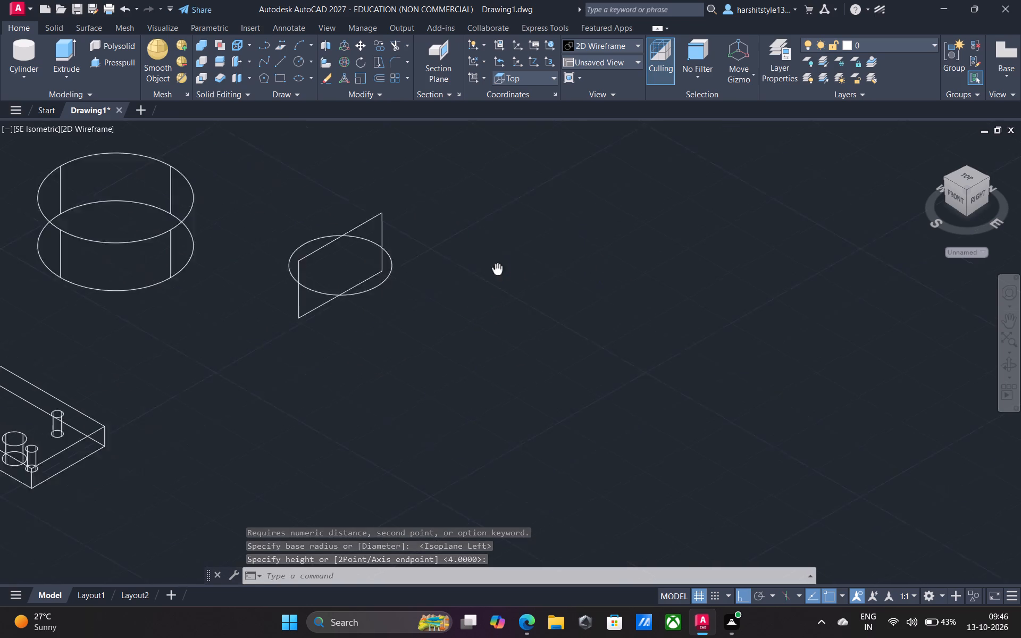
{"action": "middle_click_drag", "start_coordinate": [455, 274], "coordinate": [436, 279]}
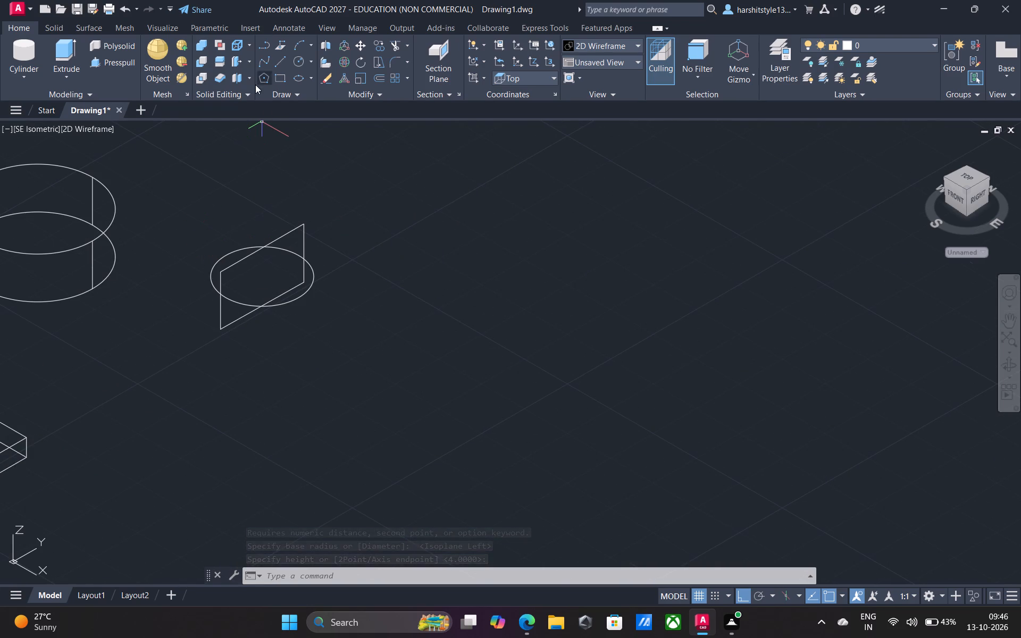
{"action": "middle_click_drag", "start_coordinate": [197, 258], "coordinate": [399, 222]}
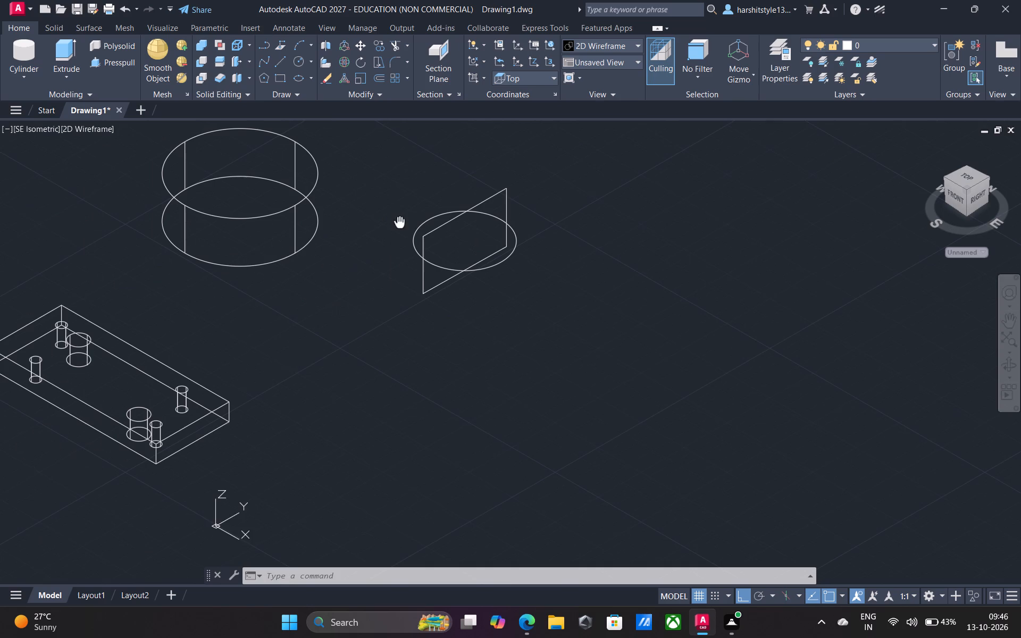
{"action": "middle_click_drag", "start_coordinate": [399, 222], "coordinate": [397, 223]}
{"action": "left_click", "coordinate": [375, 183]}
{"action": "left_click", "coordinate": [567, 337]}
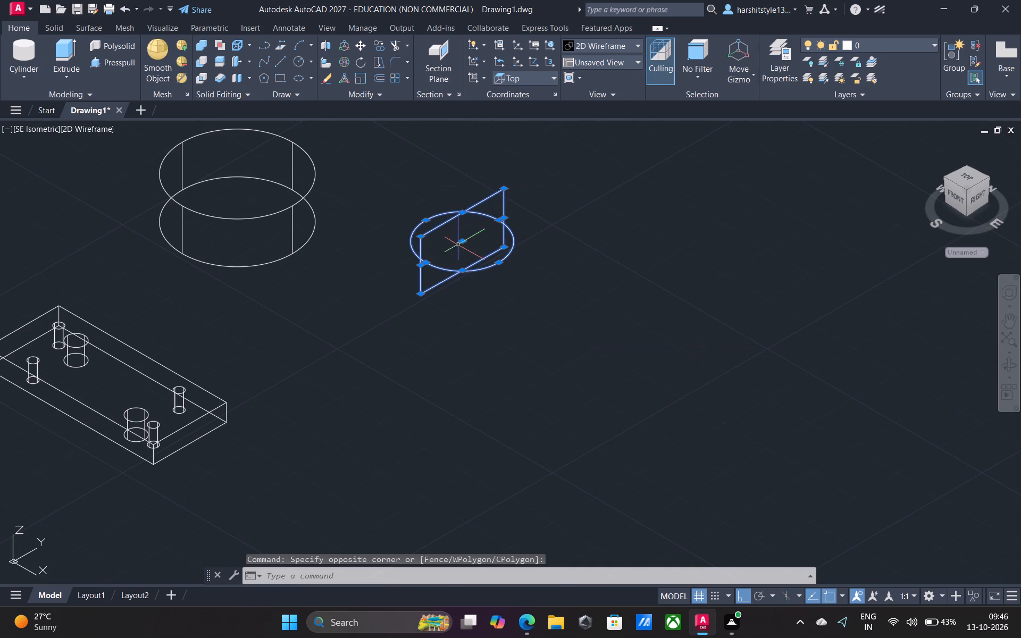
{"action": "key", "text": "Delete"}
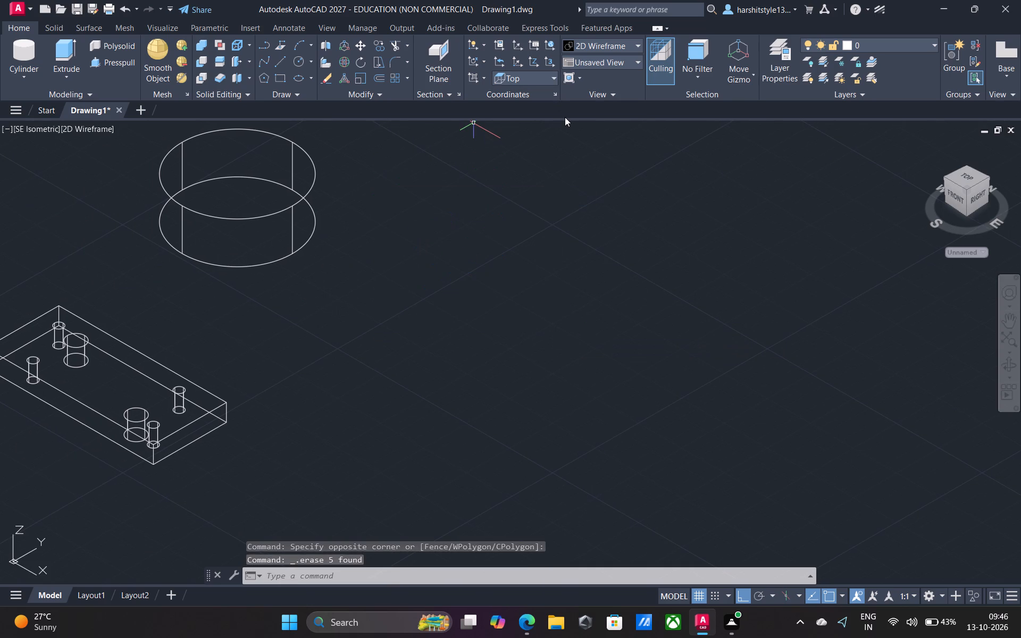
Create a cylinder lying on its side along the X axis by axis endpoint, about 12.9 in radius, beside the upright one.
{"action": "left_click", "coordinate": [23, 51]}
{"action": "left_click_drag", "start_coordinate": [491, 304], "coordinate": [495, 310]}
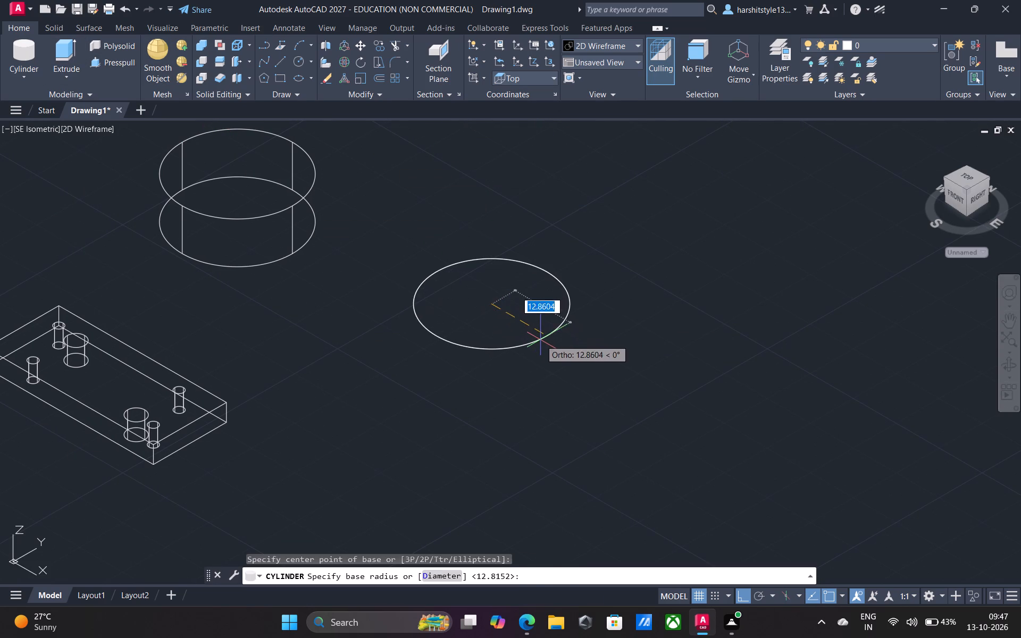
{"action": "left_click", "coordinate": [540, 340]}
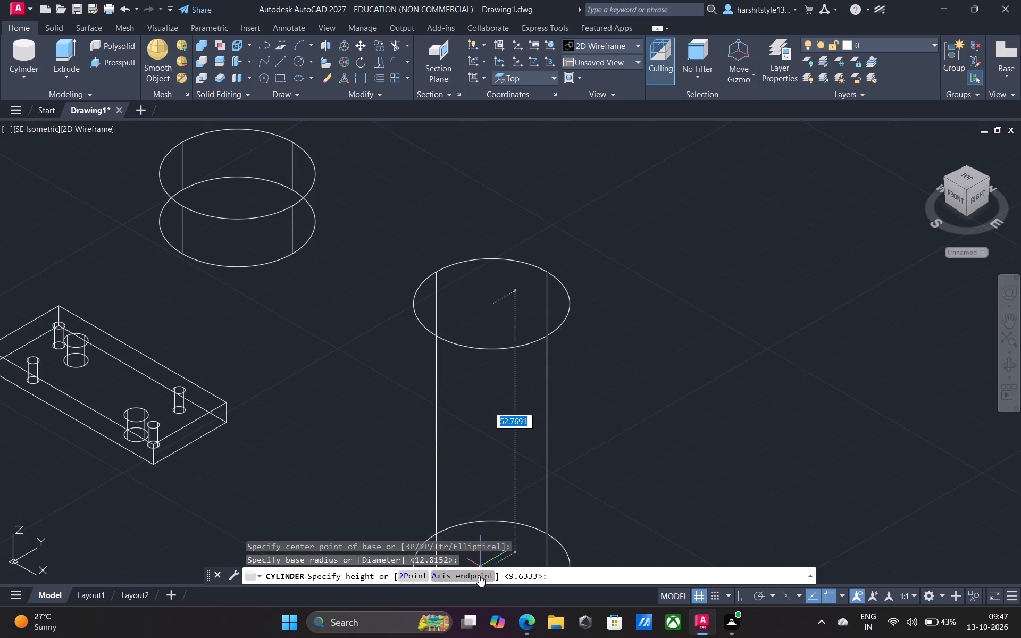
{"action": "left_click", "coordinate": [479, 574]}
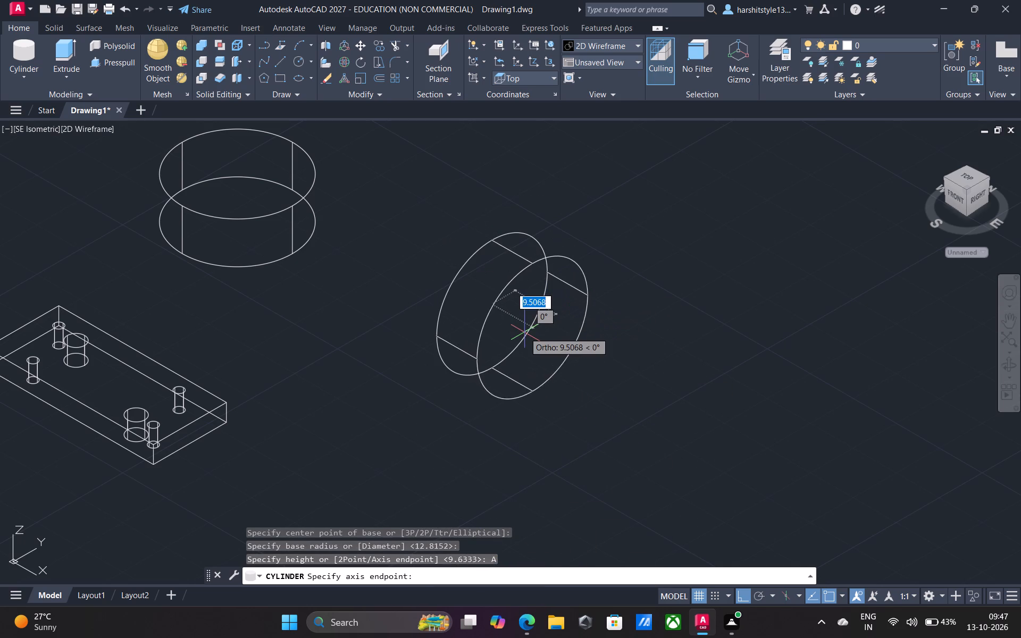
{"action": "left_click", "coordinate": [510, 316]}
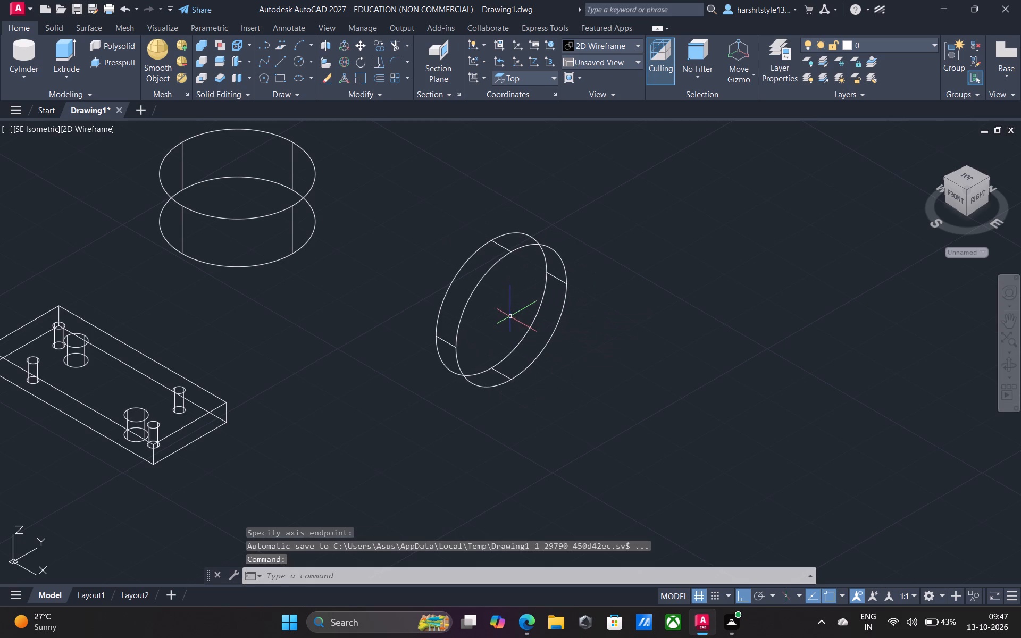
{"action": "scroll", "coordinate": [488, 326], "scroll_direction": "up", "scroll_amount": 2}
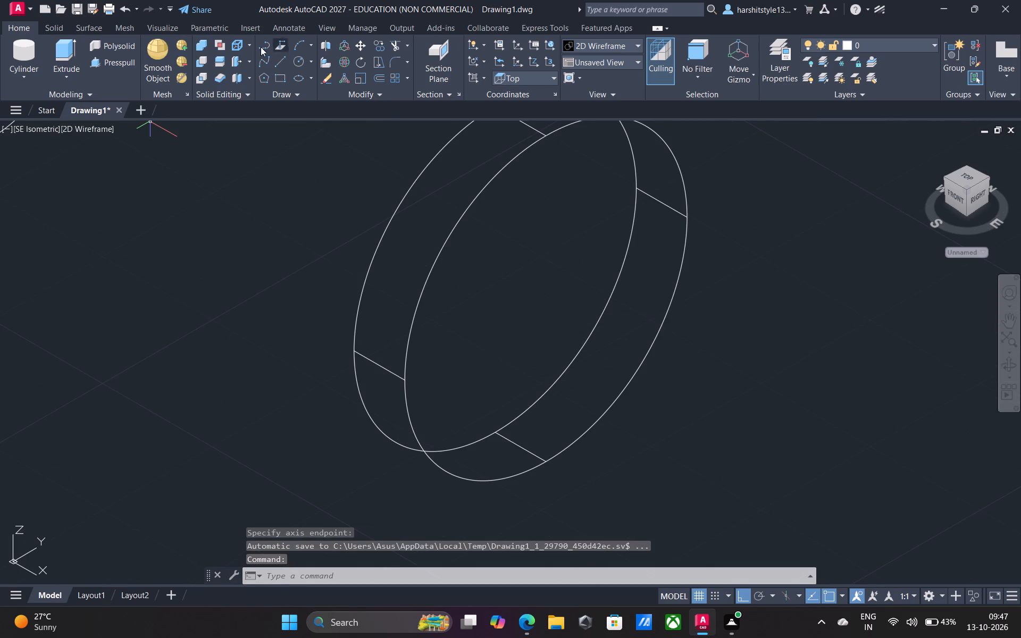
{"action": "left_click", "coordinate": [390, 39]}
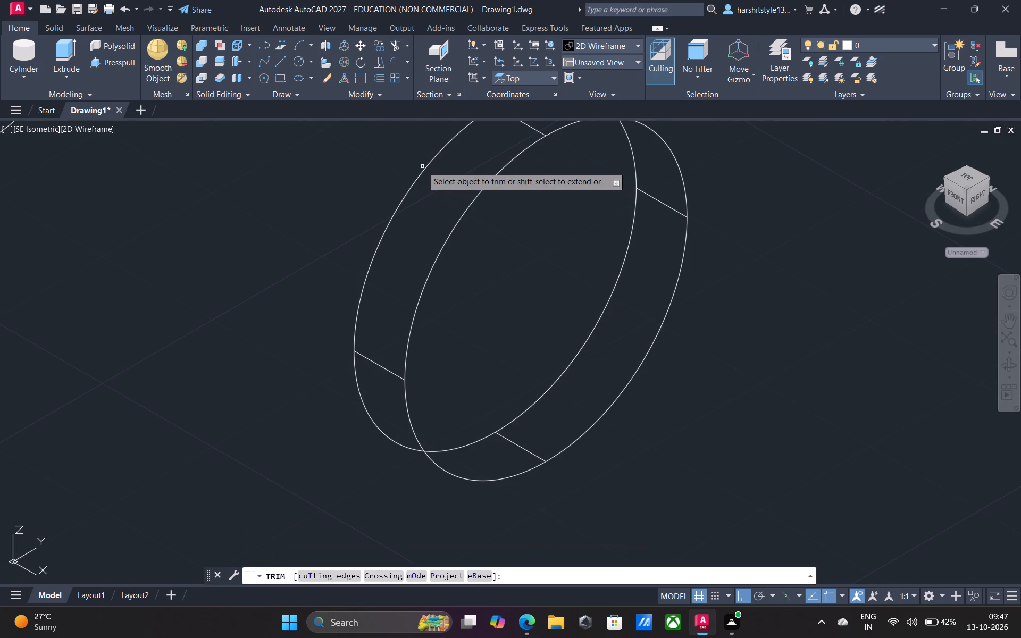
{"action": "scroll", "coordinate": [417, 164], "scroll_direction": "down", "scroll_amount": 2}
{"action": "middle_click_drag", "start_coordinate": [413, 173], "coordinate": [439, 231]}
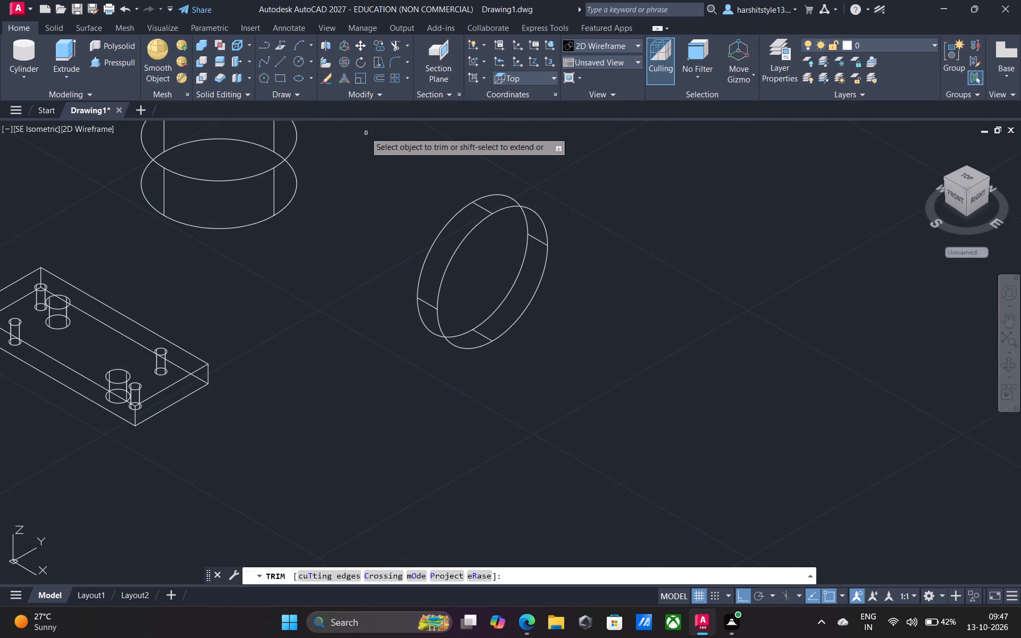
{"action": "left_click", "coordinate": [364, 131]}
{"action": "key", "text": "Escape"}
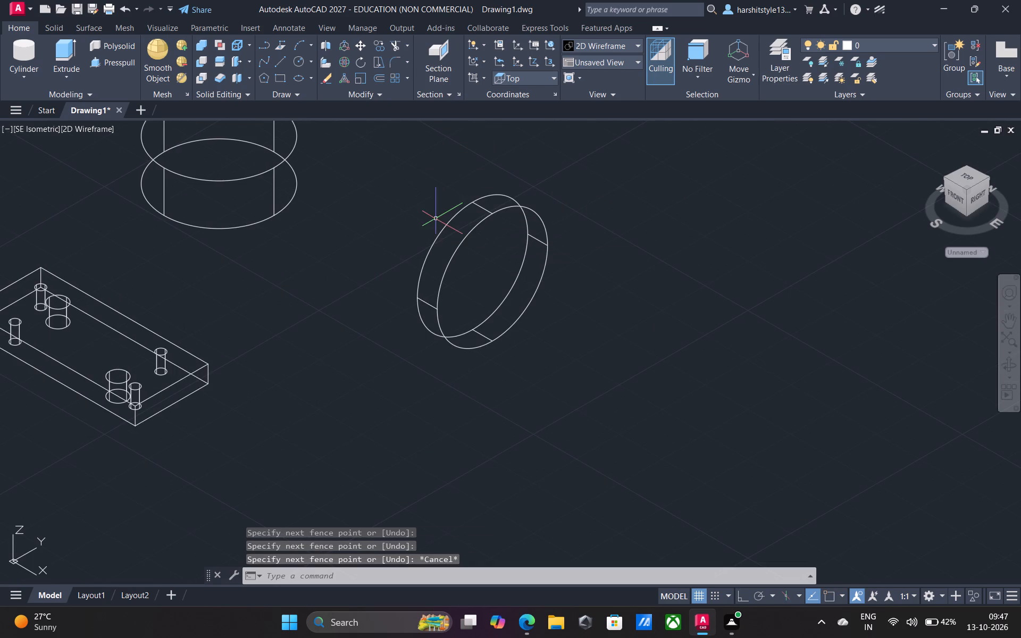
Extract the edges of the cylinder lying on its side.
{"action": "left_click", "coordinate": [336, 142]}
{"action": "left_click", "coordinate": [608, 373]}
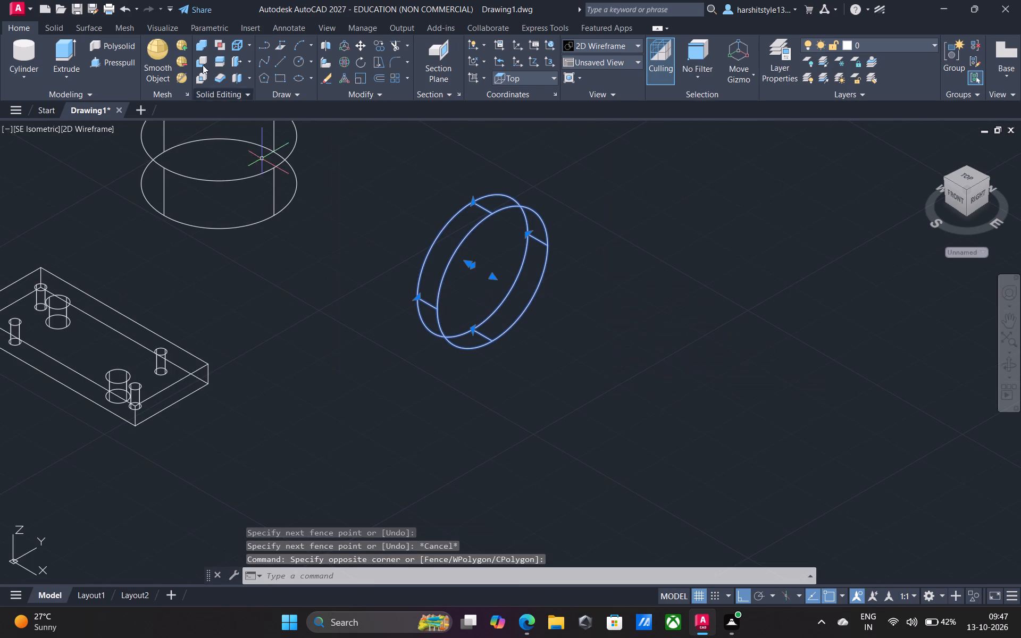
{"action": "left_click", "coordinate": [240, 39]}
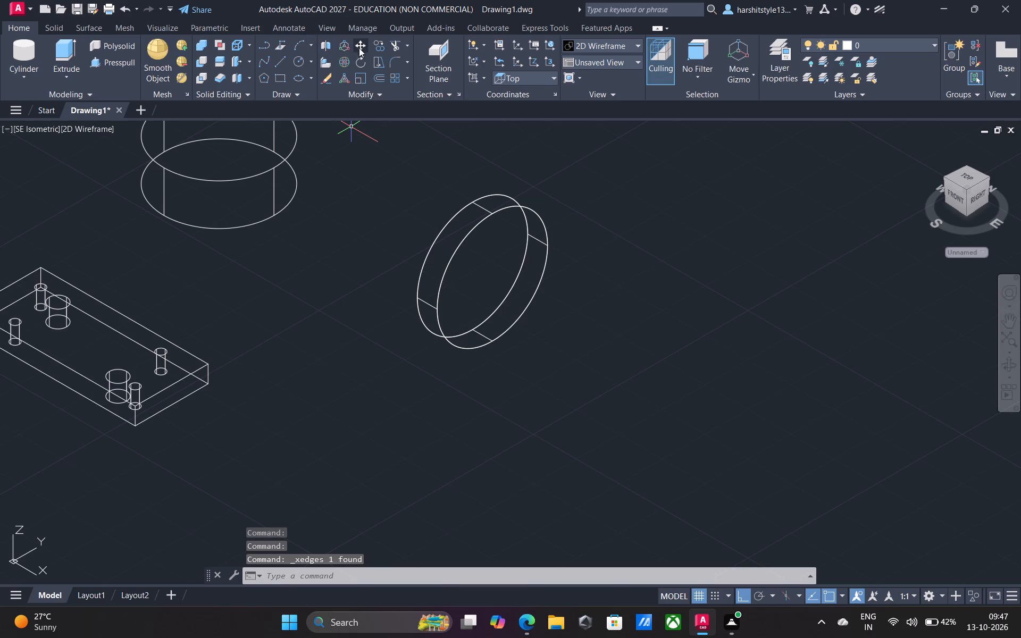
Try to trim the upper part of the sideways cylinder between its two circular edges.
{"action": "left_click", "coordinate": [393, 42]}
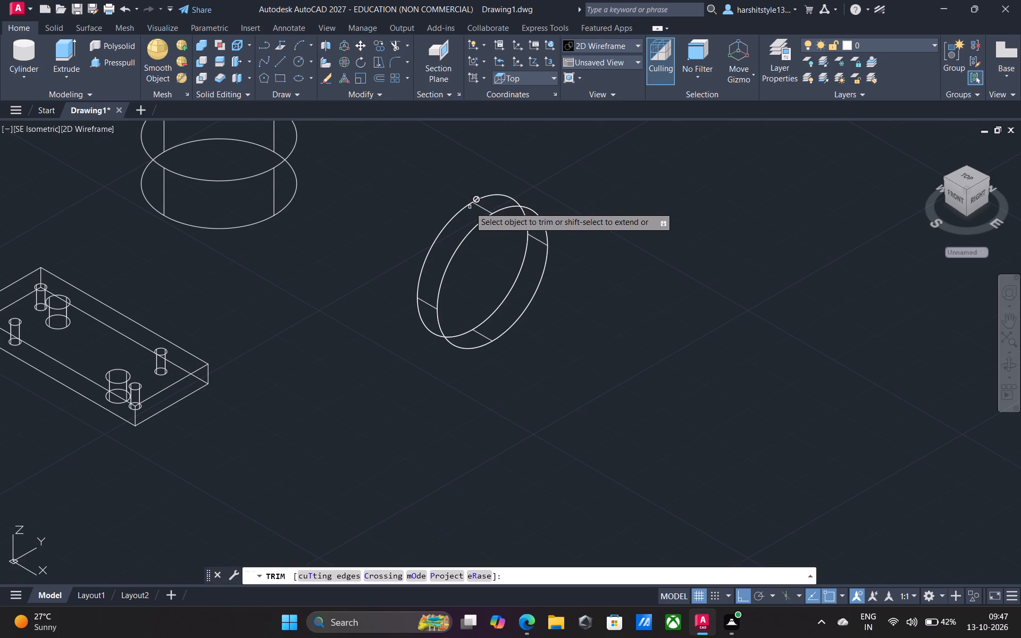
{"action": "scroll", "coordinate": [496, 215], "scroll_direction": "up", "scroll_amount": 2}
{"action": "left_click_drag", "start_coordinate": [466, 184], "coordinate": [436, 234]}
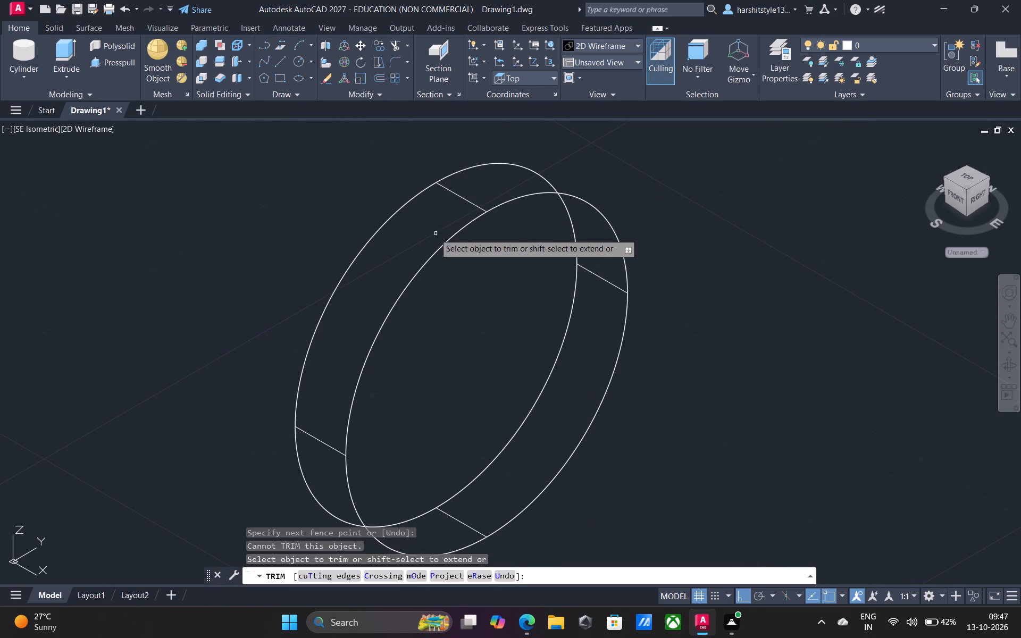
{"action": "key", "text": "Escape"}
Erase the upright and sideways cylinders together with the extracted edges, keeping only the plate with holes.
{"action": "scroll", "coordinate": [305, 236], "scroll_direction": "down", "scroll_amount": 2}
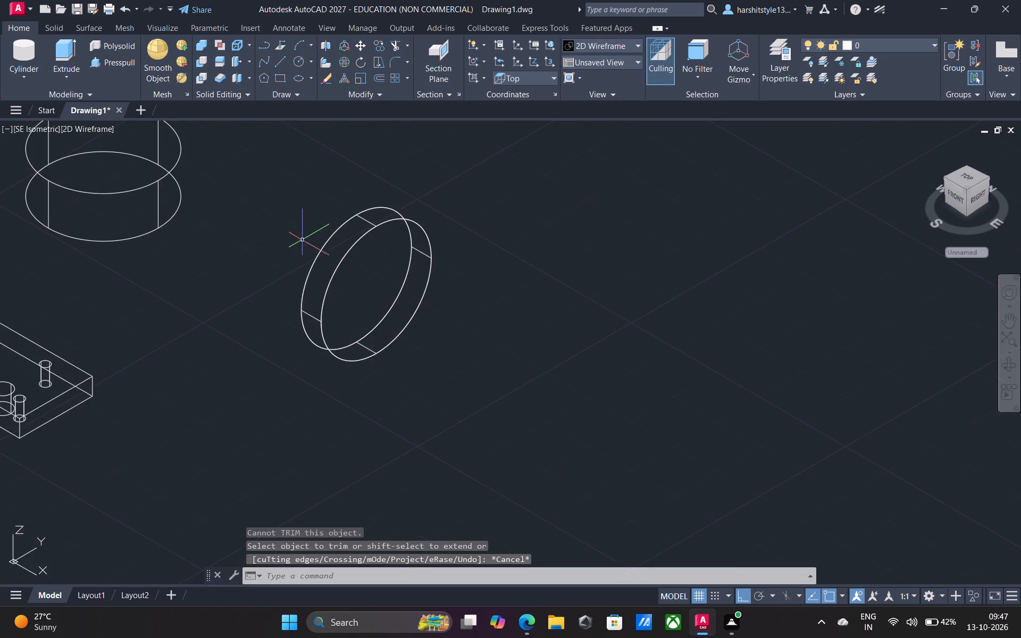
{"action": "scroll", "coordinate": [300, 242], "scroll_direction": "down", "scroll_amount": 1}
{"action": "middle_click_drag", "start_coordinate": [299, 242], "coordinate": [341, 264]}
{"action": "left_click", "coordinate": [100, 137]}
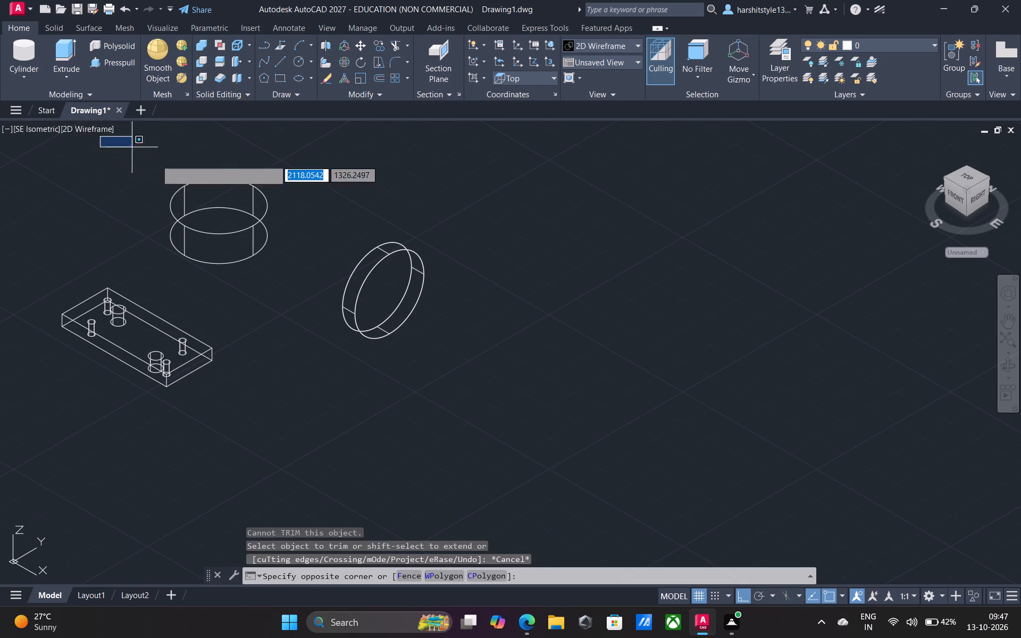
{"action": "left_click", "coordinate": [442, 364]}
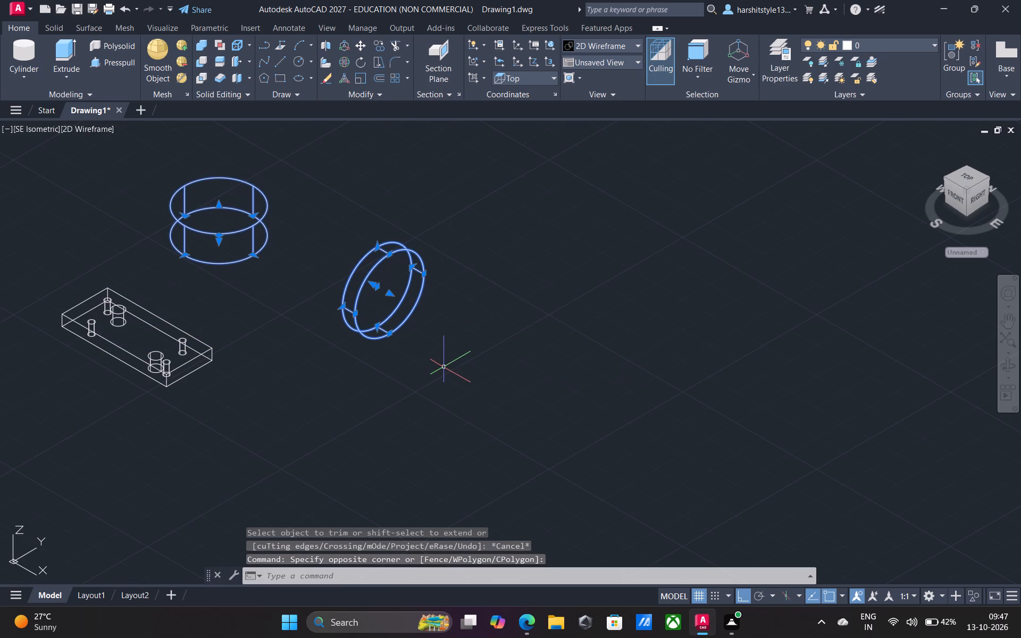
{"action": "key", "text": "Delete"}
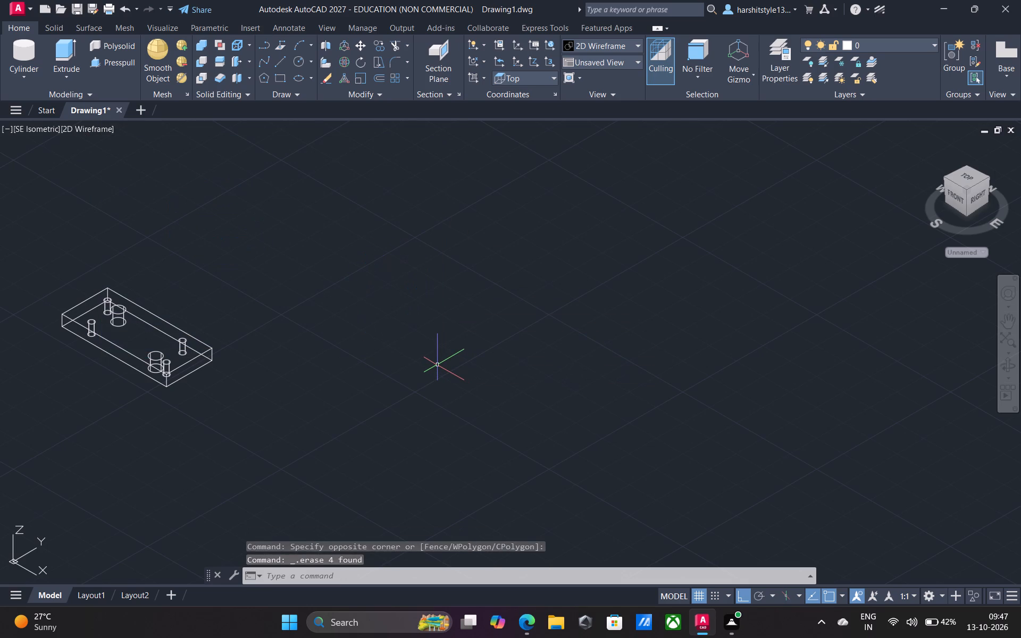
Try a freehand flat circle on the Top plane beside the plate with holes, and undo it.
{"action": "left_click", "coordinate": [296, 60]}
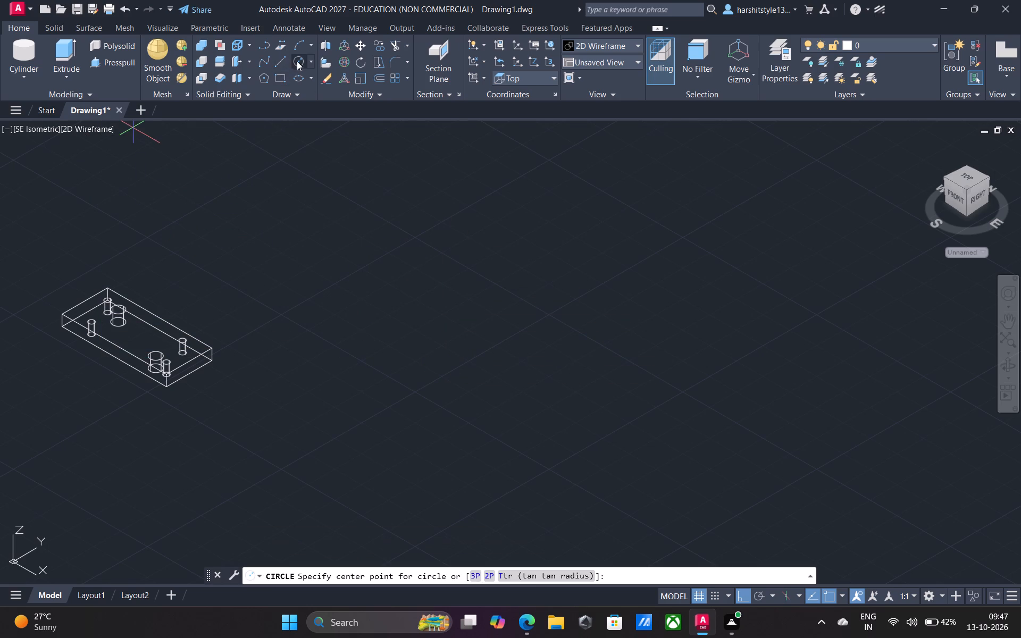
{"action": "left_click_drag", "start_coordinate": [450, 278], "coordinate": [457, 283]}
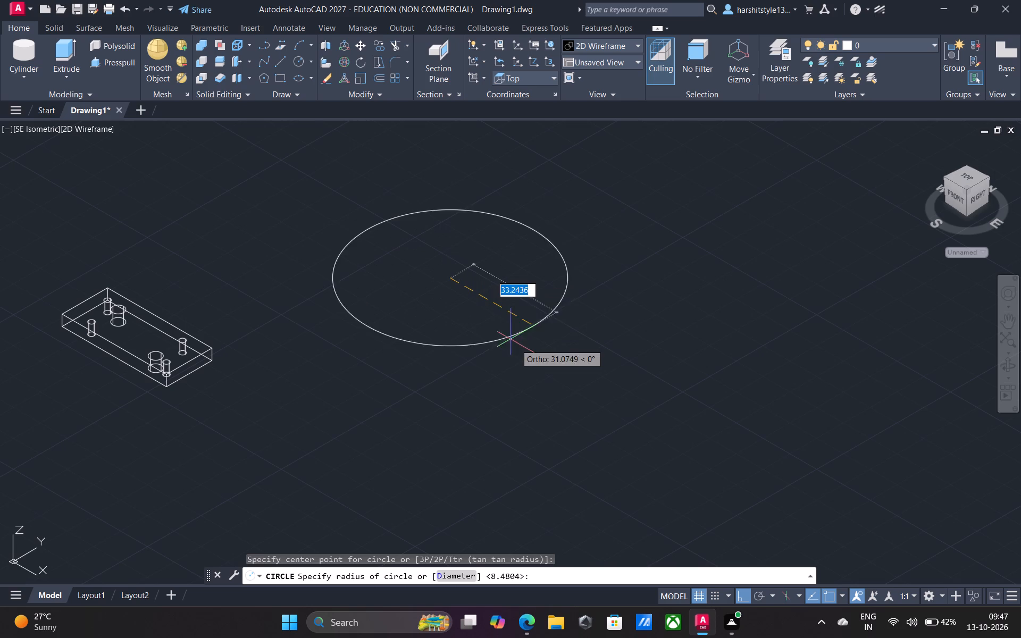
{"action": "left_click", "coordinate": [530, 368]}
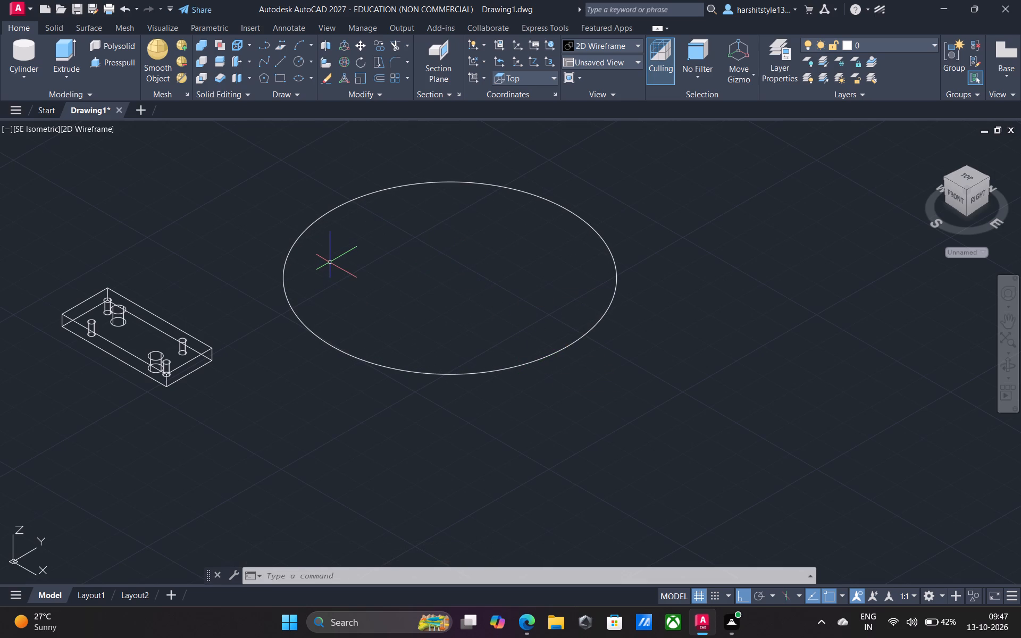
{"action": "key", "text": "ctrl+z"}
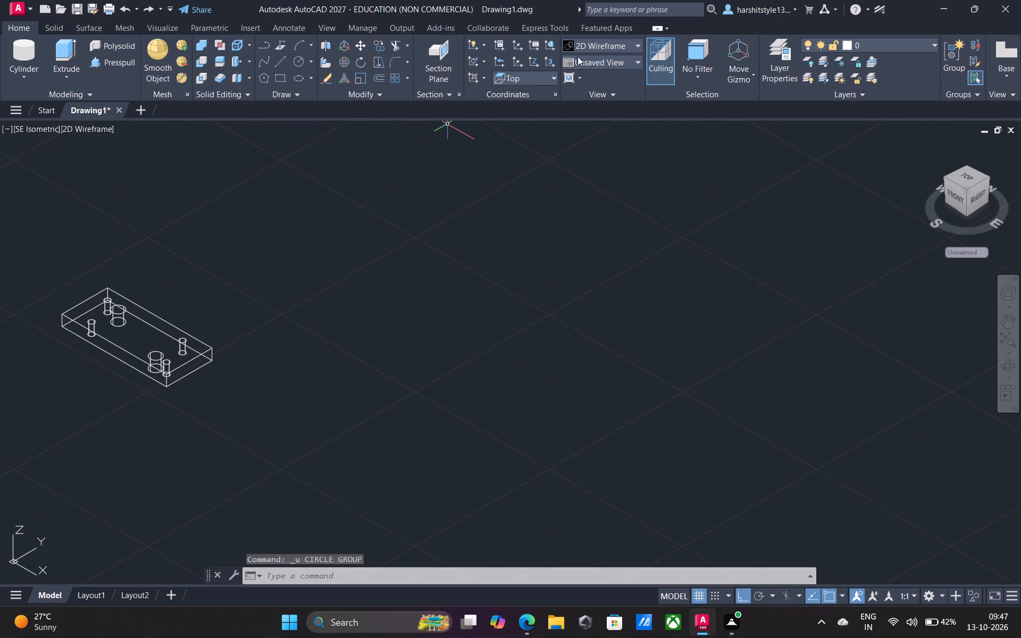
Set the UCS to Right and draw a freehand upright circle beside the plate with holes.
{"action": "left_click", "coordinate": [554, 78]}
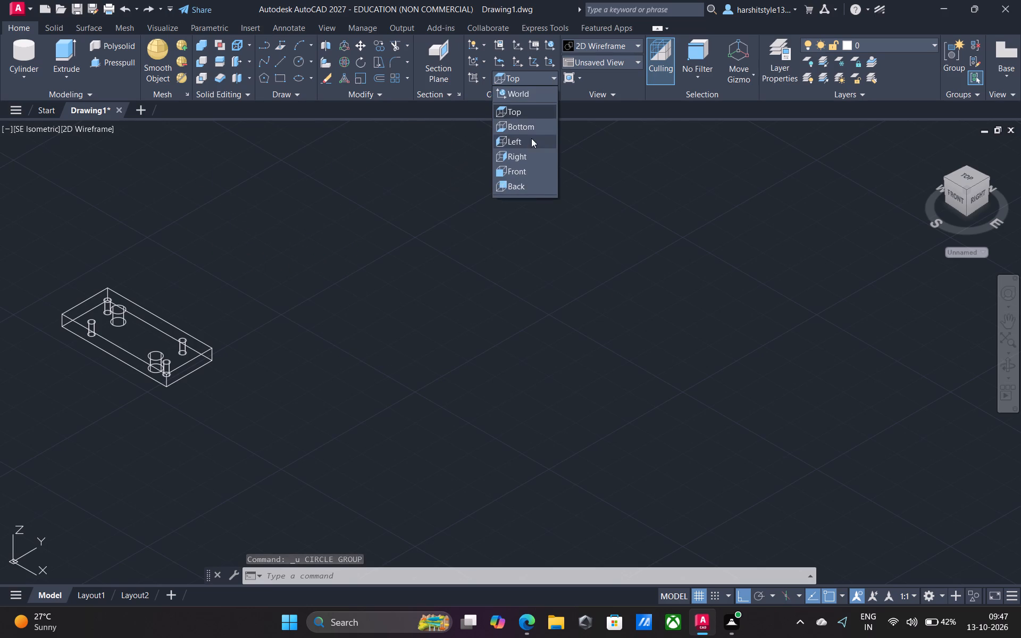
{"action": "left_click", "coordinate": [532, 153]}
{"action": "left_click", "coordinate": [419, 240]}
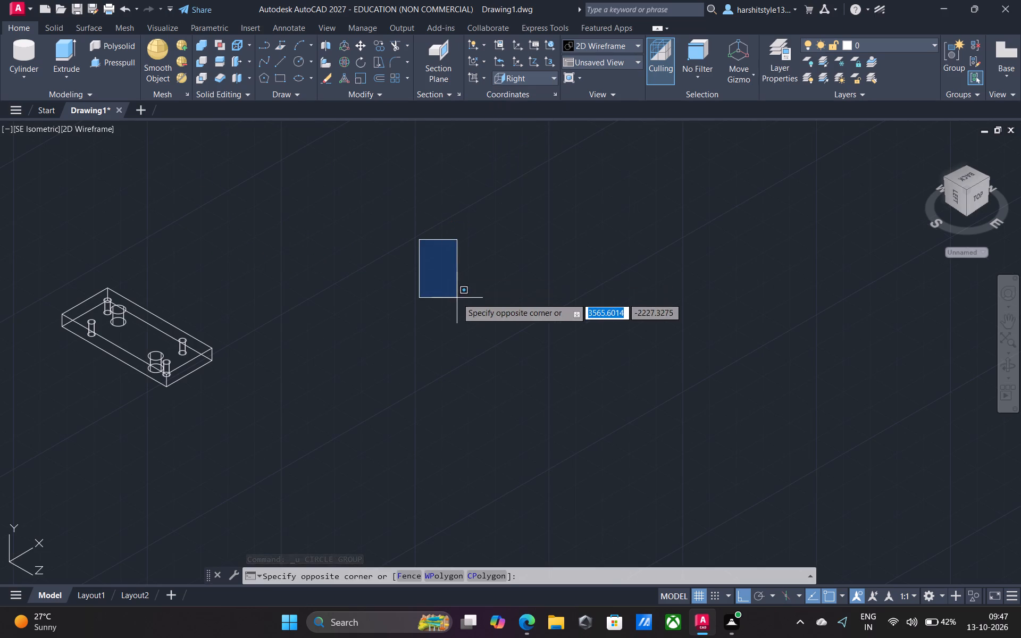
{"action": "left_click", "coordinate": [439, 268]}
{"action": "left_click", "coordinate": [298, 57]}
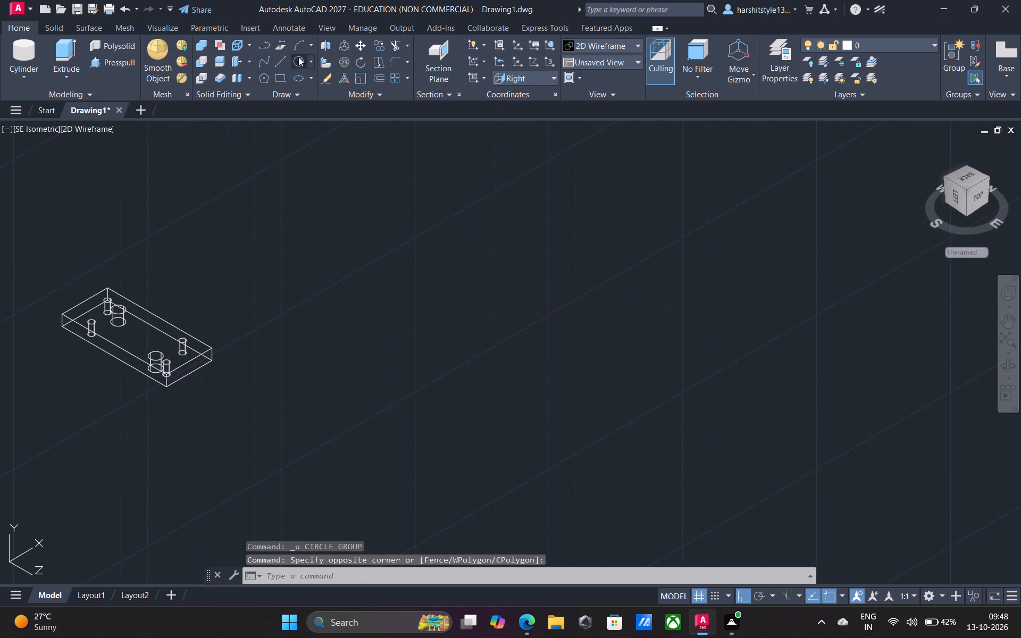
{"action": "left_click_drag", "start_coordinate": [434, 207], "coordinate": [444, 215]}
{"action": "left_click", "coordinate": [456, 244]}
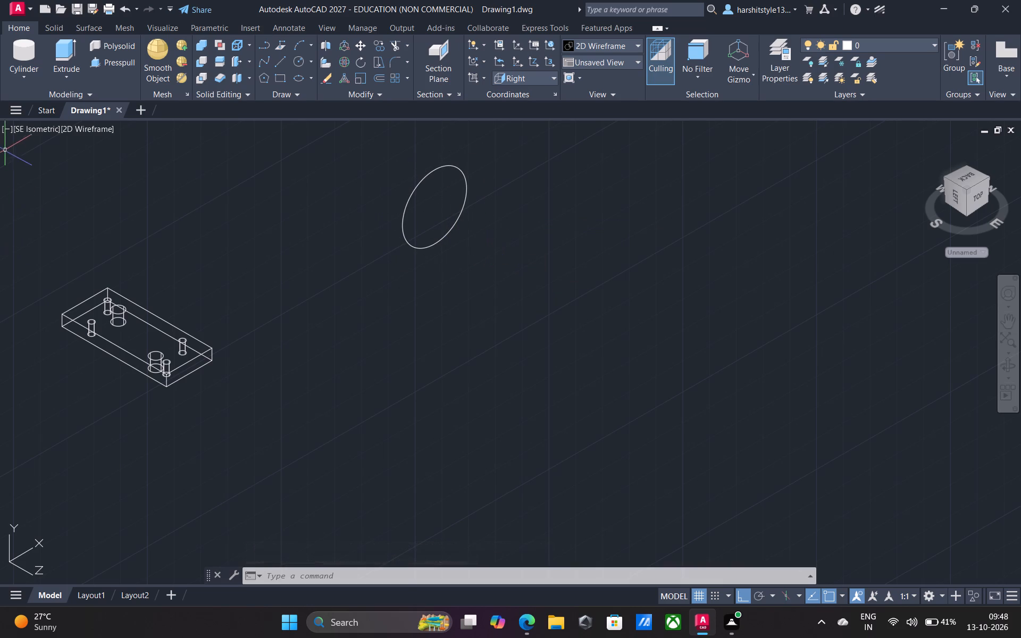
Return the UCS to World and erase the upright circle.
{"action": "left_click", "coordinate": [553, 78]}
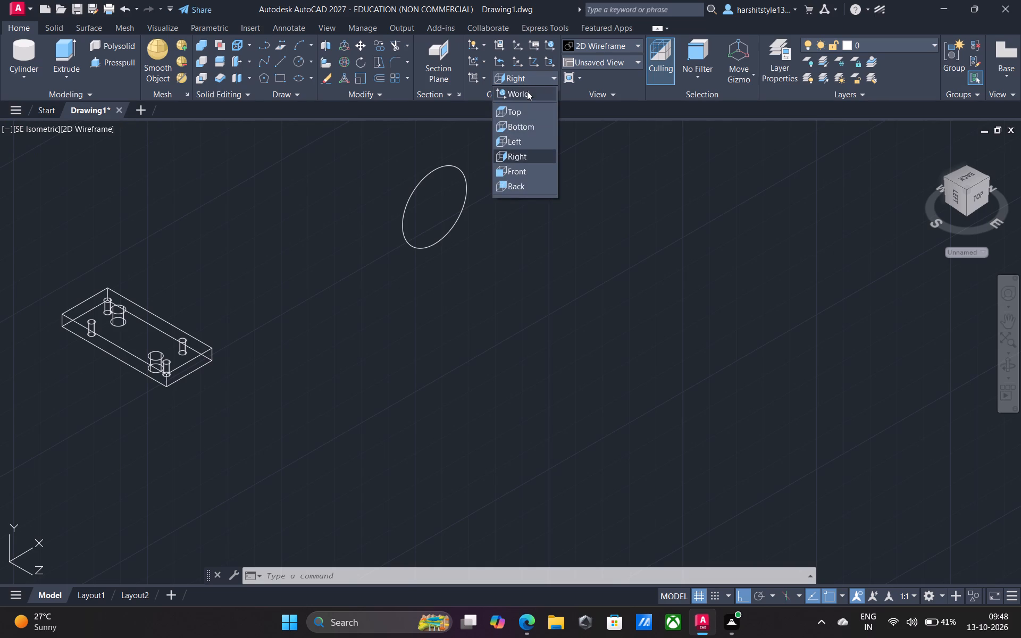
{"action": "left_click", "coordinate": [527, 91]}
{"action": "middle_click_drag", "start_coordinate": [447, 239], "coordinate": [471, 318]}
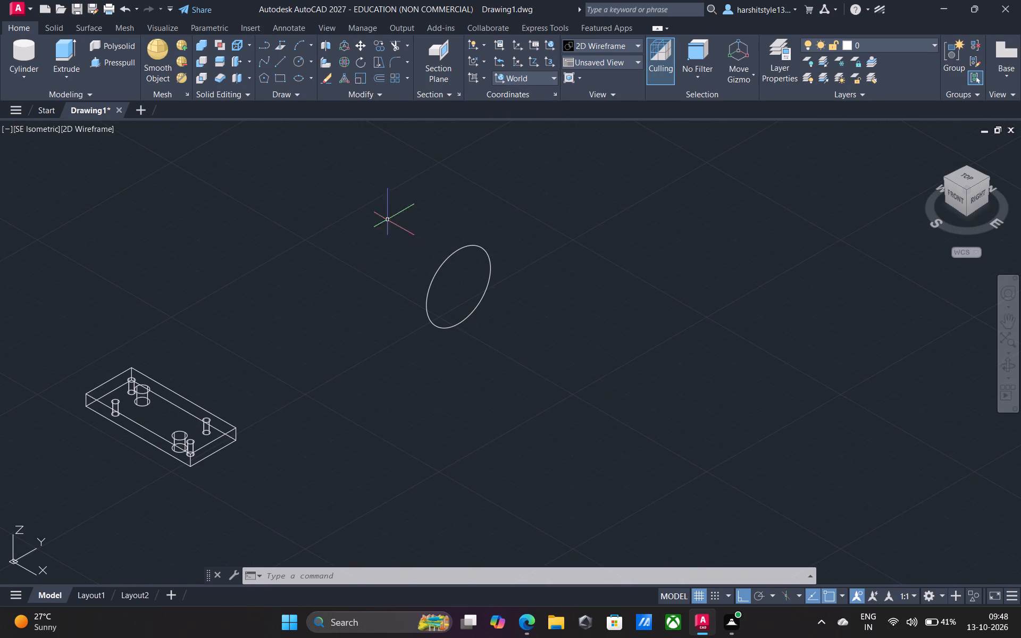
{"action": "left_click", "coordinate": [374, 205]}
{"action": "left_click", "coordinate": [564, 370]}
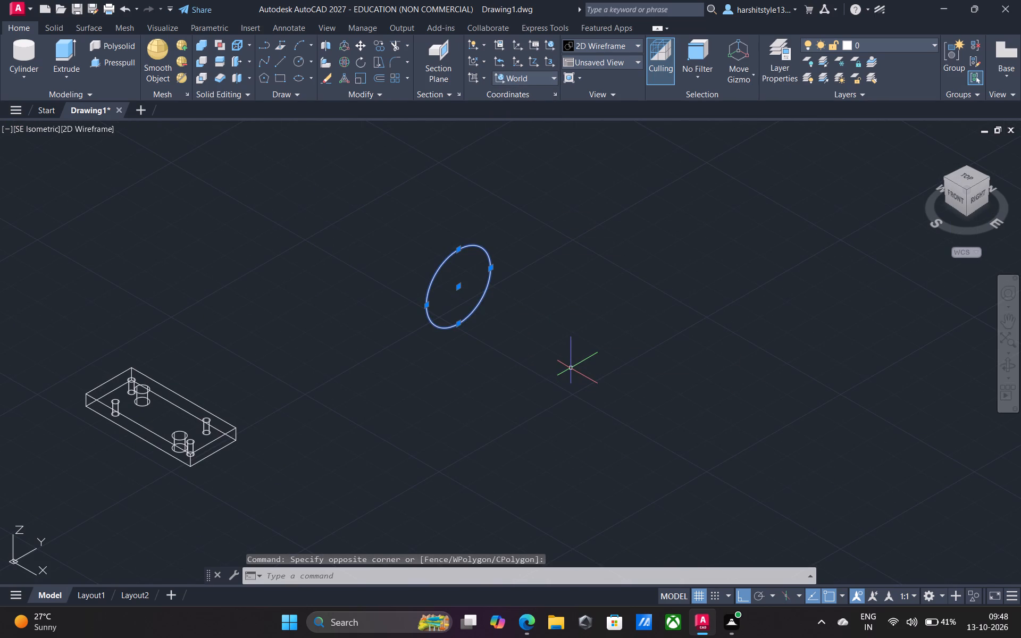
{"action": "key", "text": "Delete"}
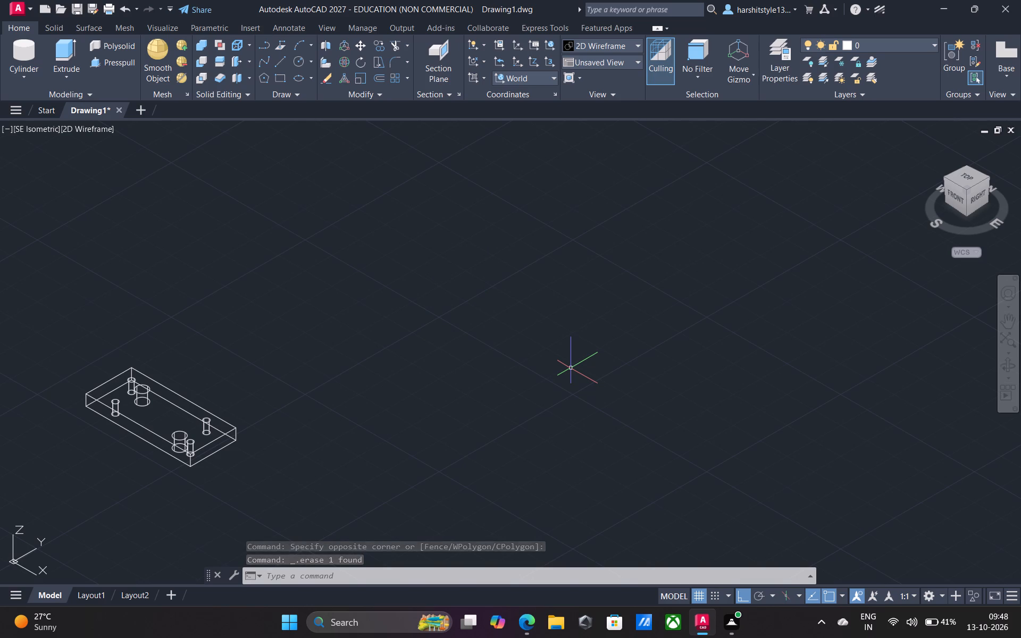
Set the UCS to Right and start a line profile beside the plate: 30 straight up, then 8 along the X axis.
{"action": "left_click", "coordinate": [552, 76]}
{"action": "left_click", "coordinate": [529, 154]}
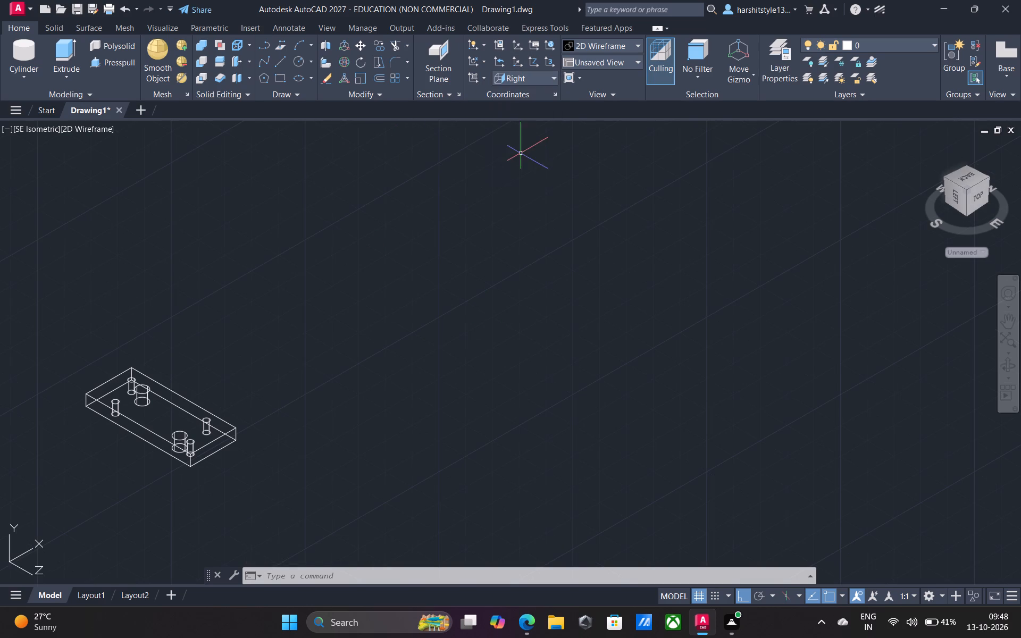
{"action": "left_click", "coordinate": [22, 75]}
{"action": "left_click", "coordinate": [43, 93]}
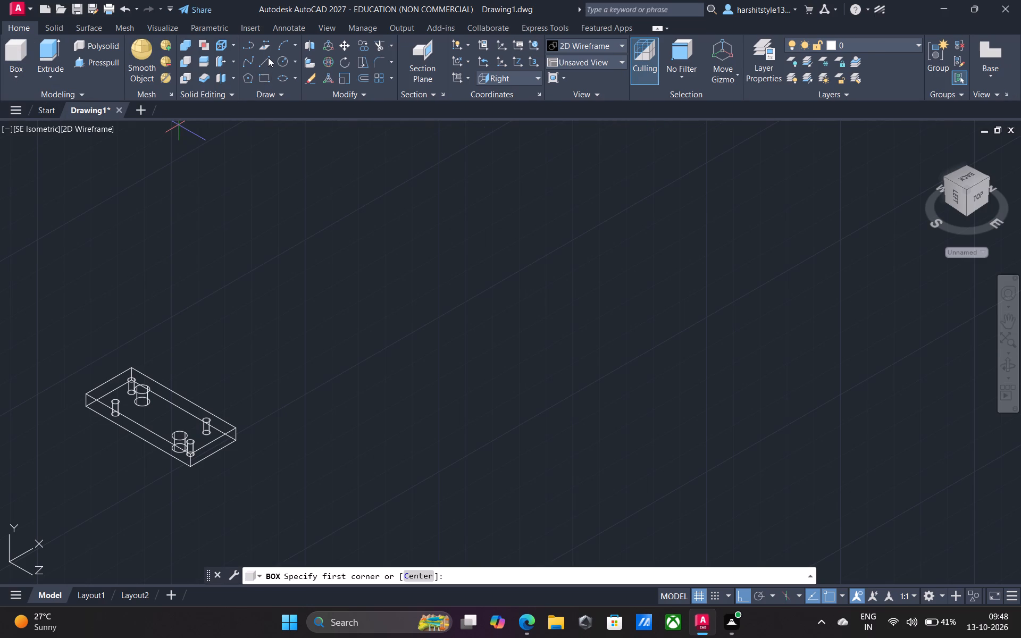
{"action": "left_click", "coordinate": [268, 57]}
{"action": "left_click", "coordinate": [430, 381]}
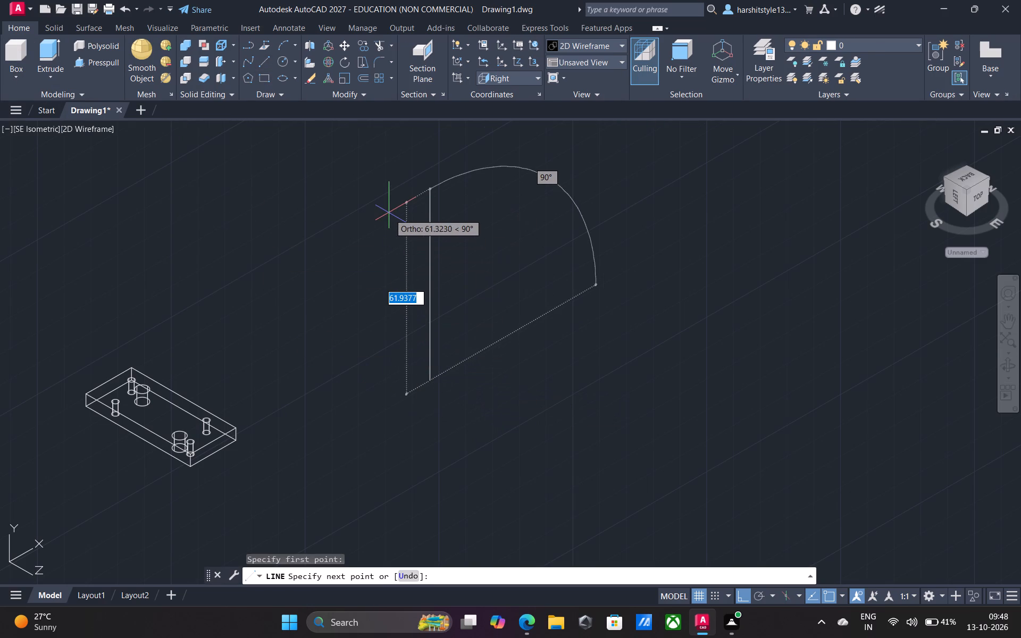
{"action": "type", "text": "30"}
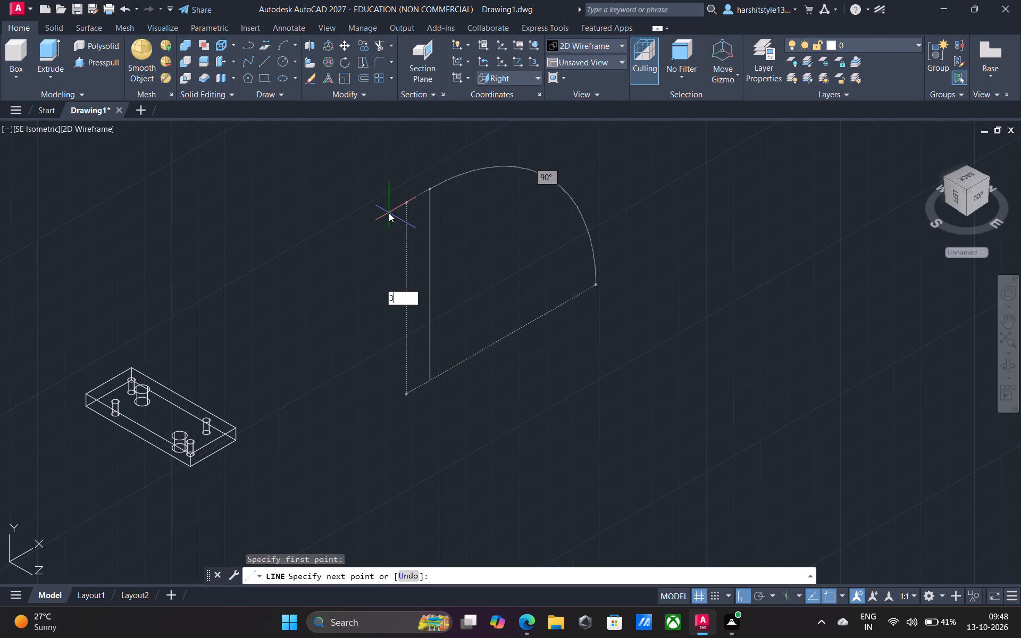
{"action": "key", "text": "Return"}
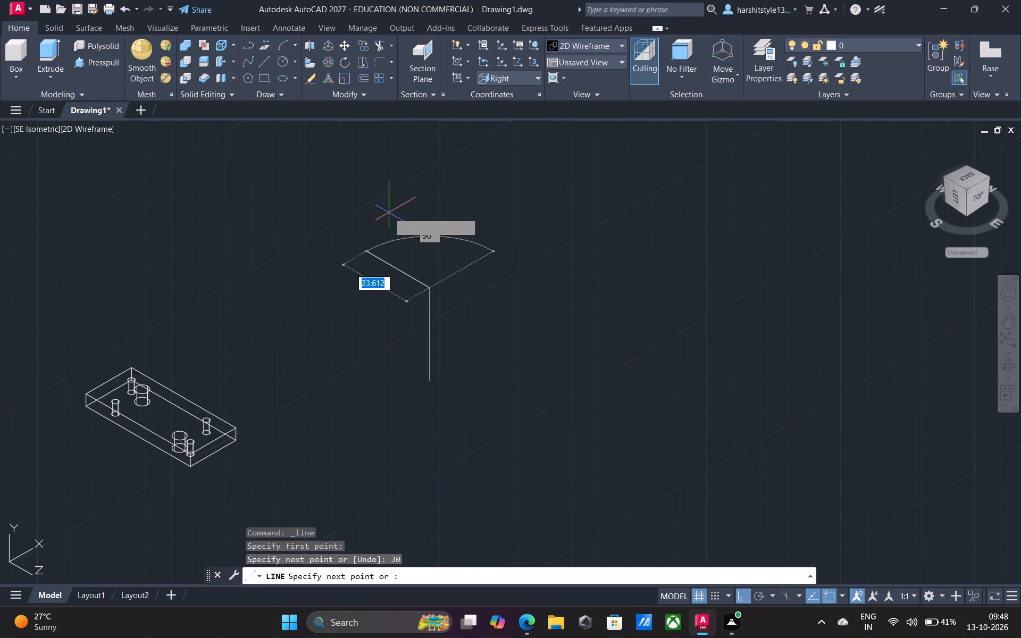
{"action": "key", "text": "8"}
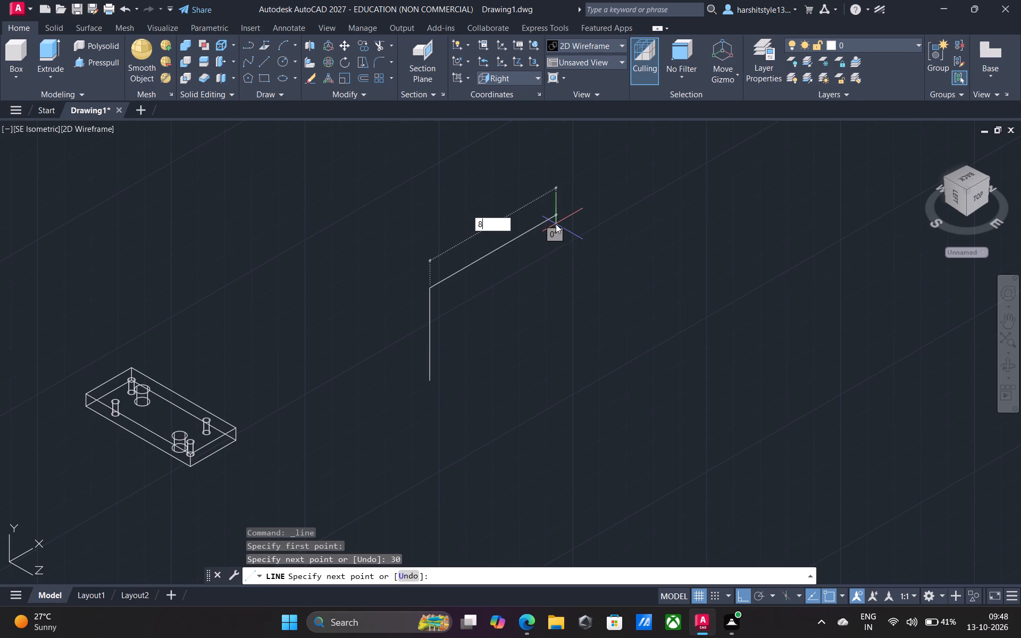
{"action": "key", "text": "Return"}
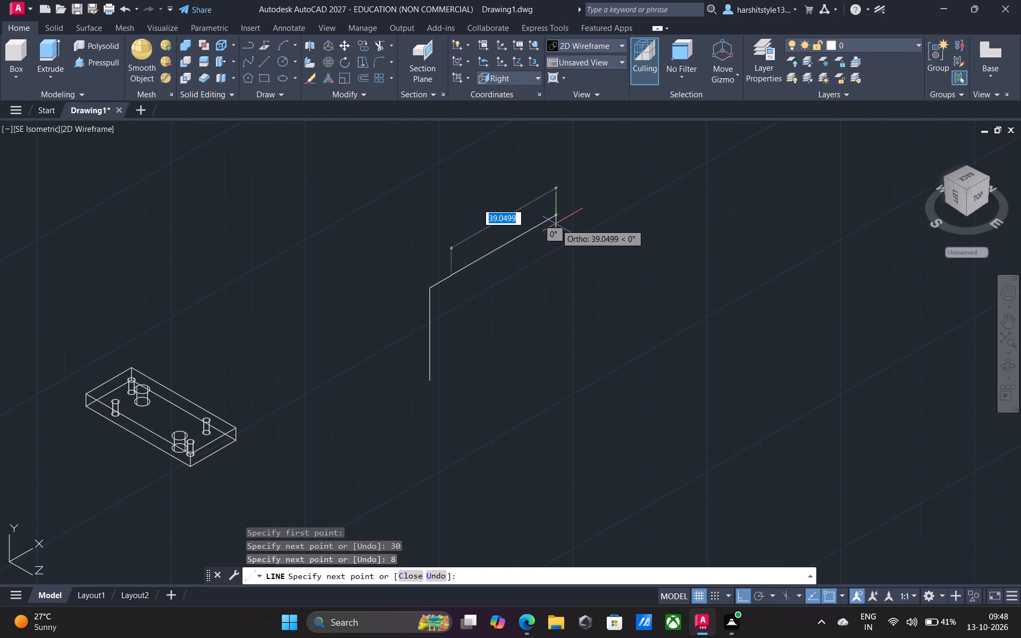
Continue the profile along the top edge by 23 and 8, go 30 straight down, and end with 8 back inward.
{"action": "middle_click_drag", "start_coordinate": [552, 224], "coordinate": [495, 252]}
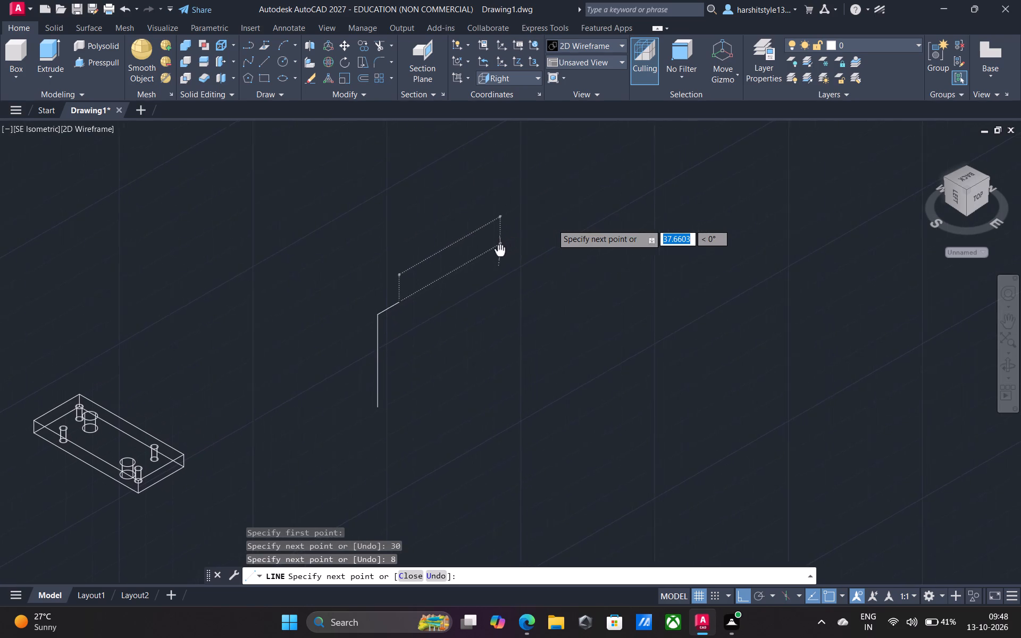
{"action": "middle_click_drag", "start_coordinate": [495, 252], "coordinate": [456, 272]}
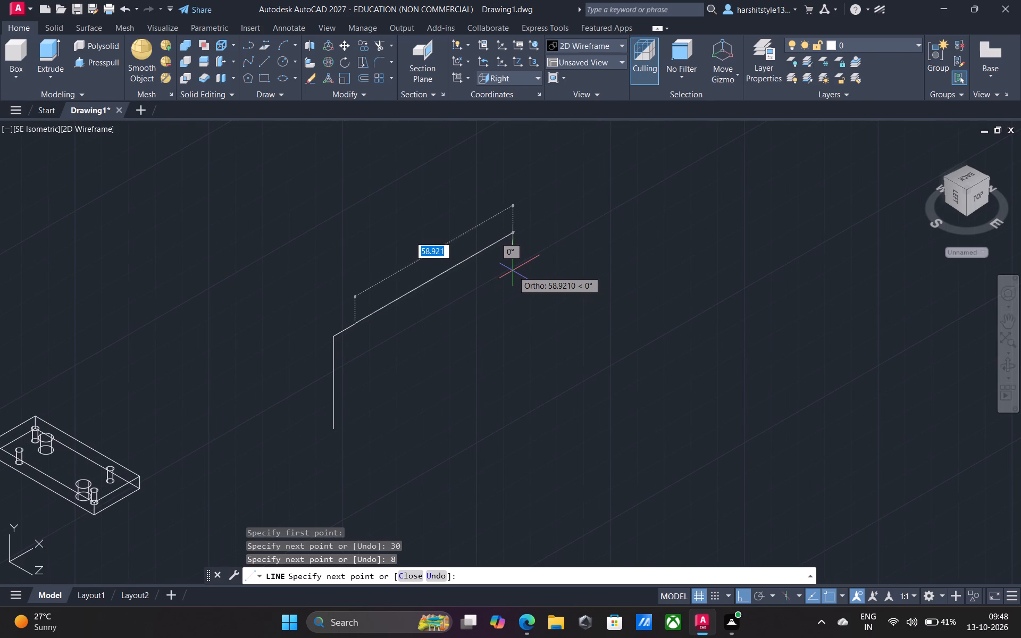
{"action": "type", "text": "23"}
{"action": "key", "text": "Return"}
{"action": "key", "text": "8"}
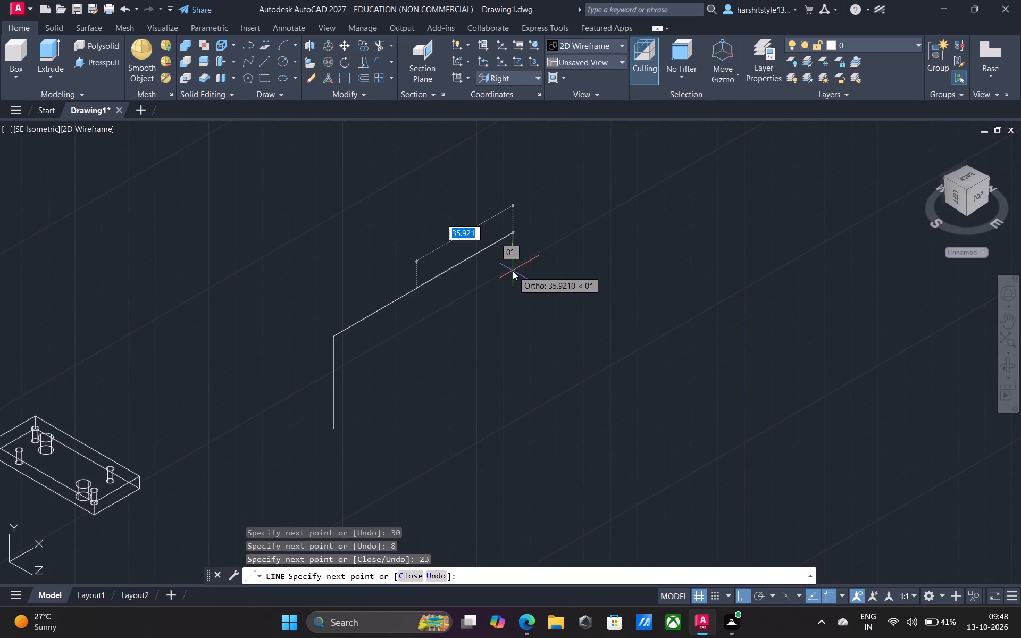
{"action": "key", "text": "Return"}
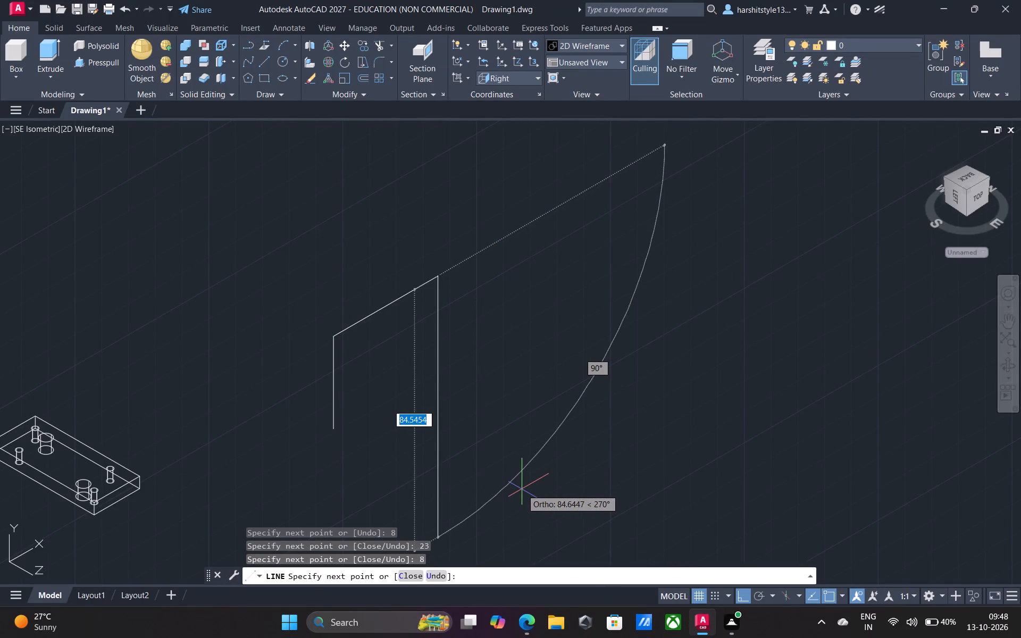
{"action": "type", "text": "30"}
{"action": "key", "text": "Return"}
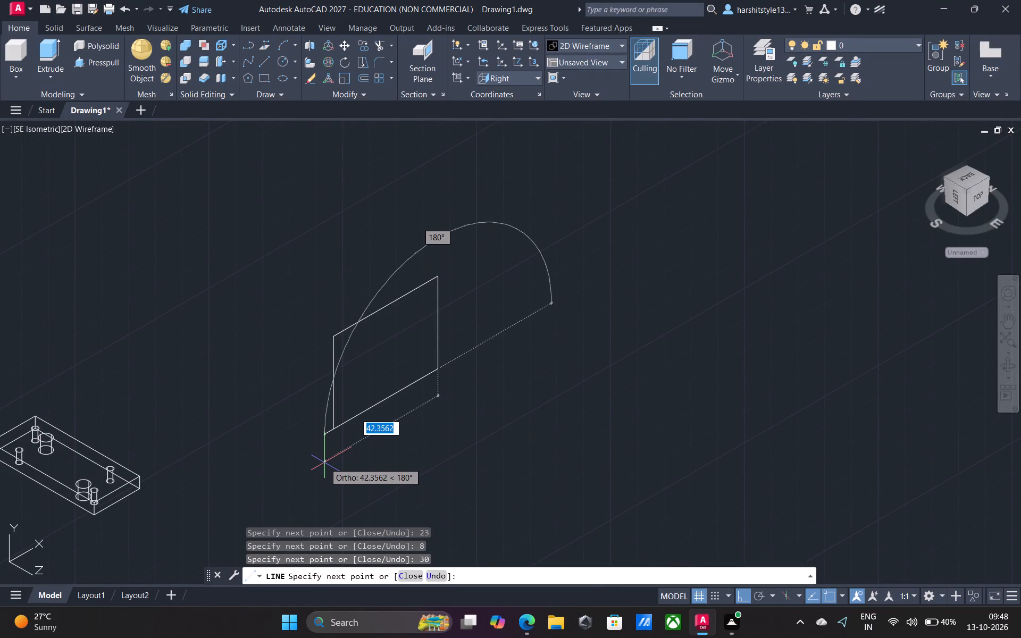
{"action": "key", "text": "8"}
{"action": "key", "text": "Return"}
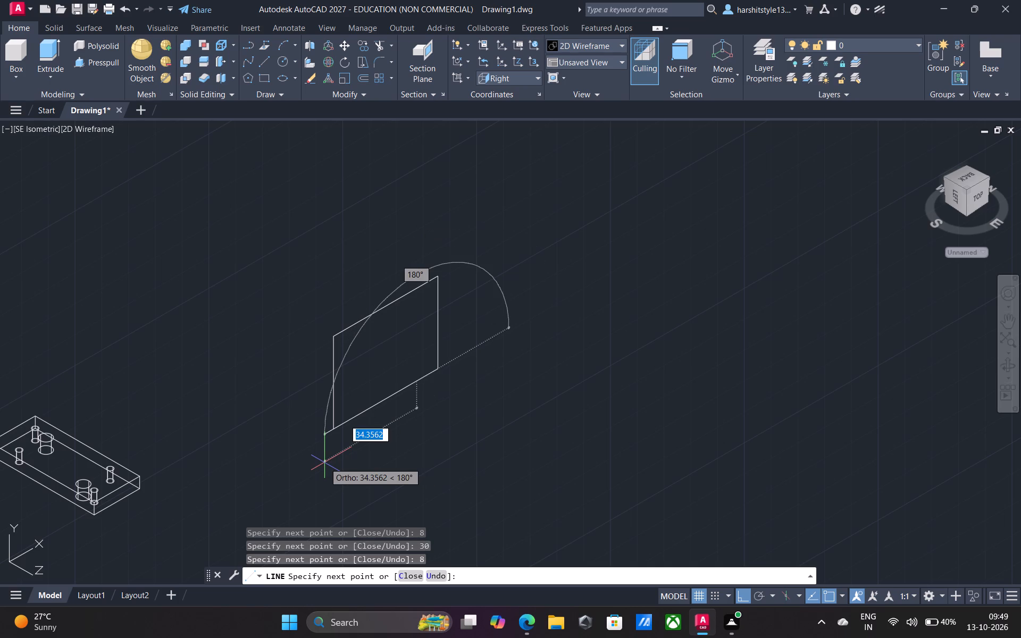
{"action": "key", "text": "Return"}
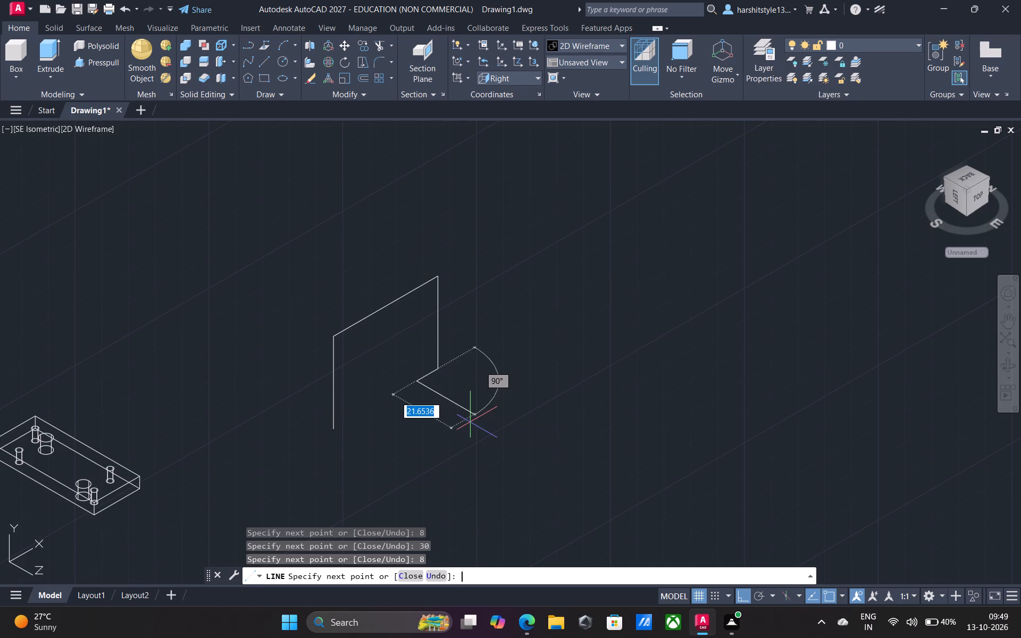
Draw lines from the first upright's lower end: 8 inward, 18 up, and on to the open end of the opposite foot.
{"action": "key", "text": "space"}
{"action": "scroll", "coordinate": [358, 448], "scroll_direction": "up", "scroll_amount": 1}
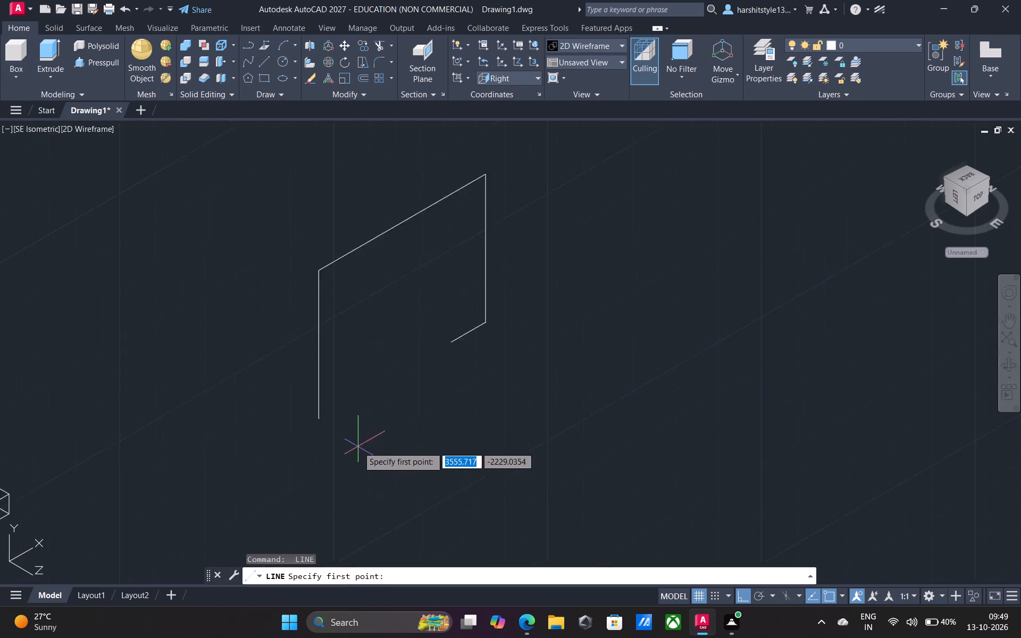
{"action": "scroll", "coordinate": [358, 447], "scroll_direction": "up", "scroll_amount": 1}
{"action": "left_click", "coordinate": [295, 402]}
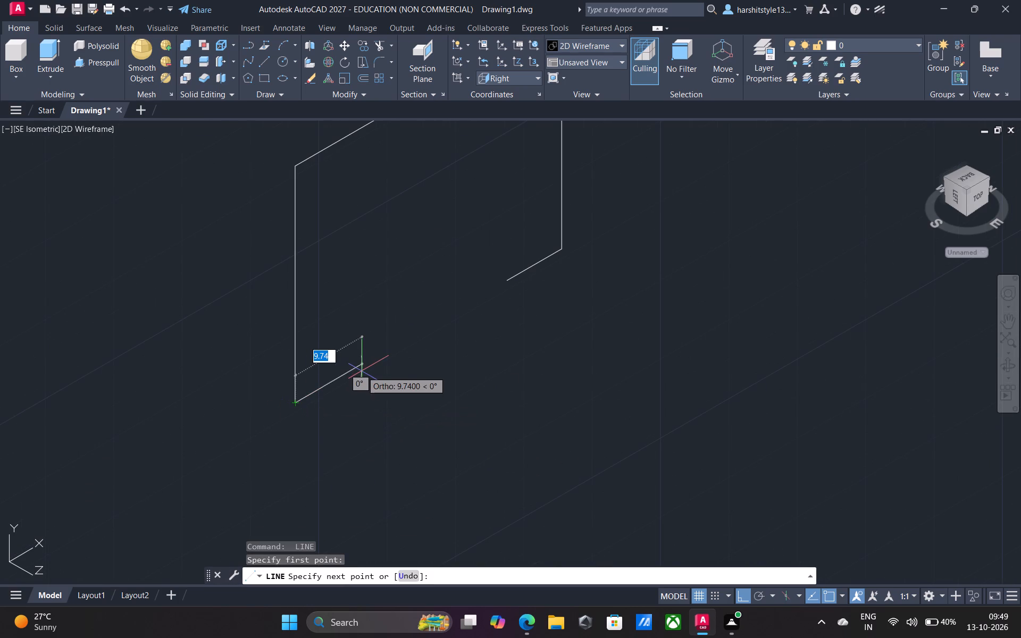
{"action": "key", "text": "8"}
{"action": "key", "text": "Return"}
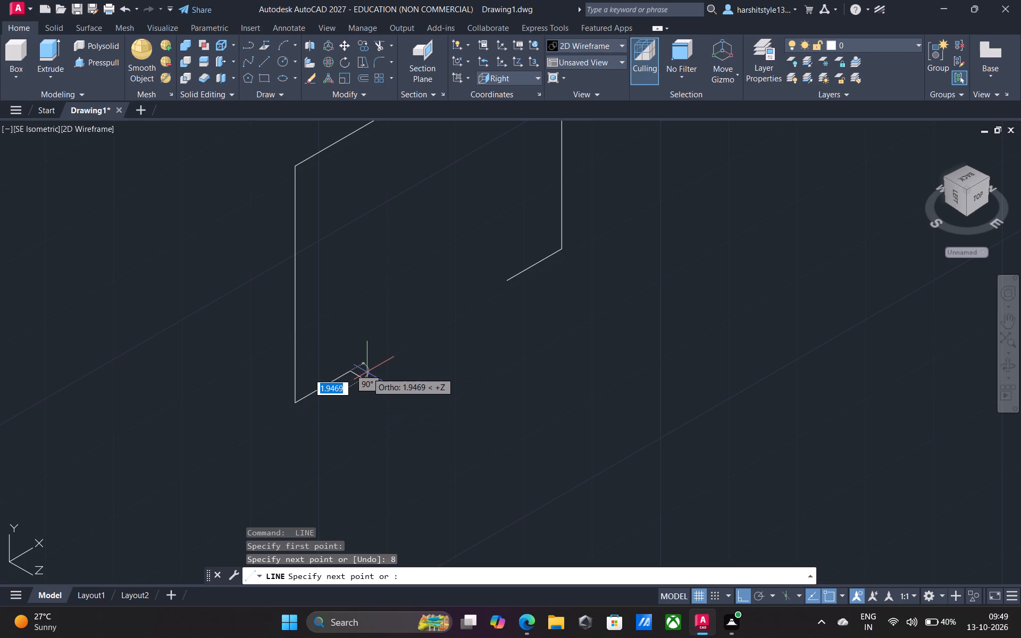
{"action": "type", "text": "18"}
{"action": "key", "text": "Return"}
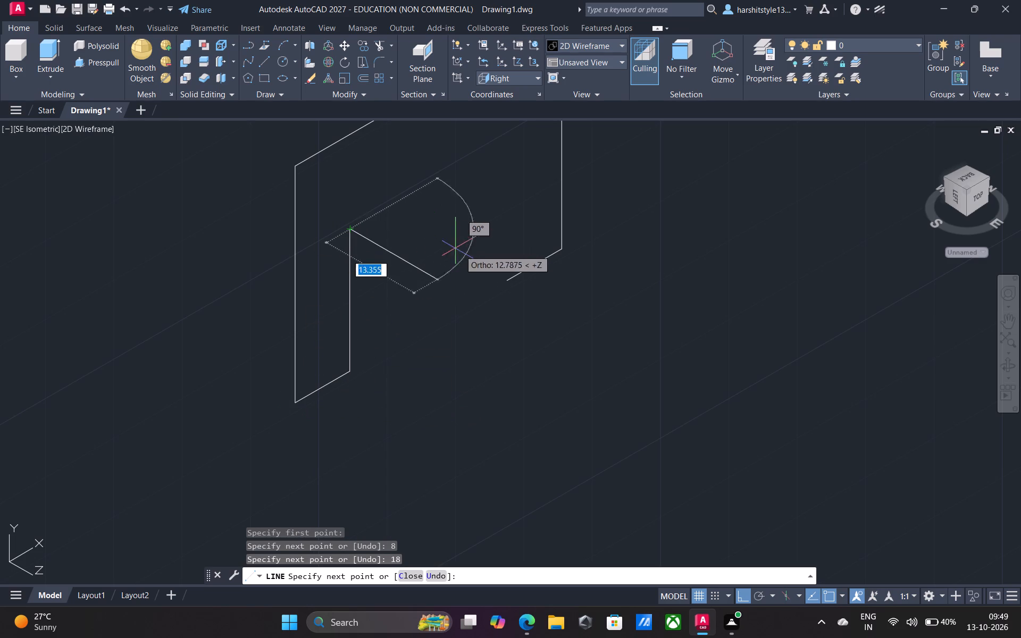
{"action": "left_click", "coordinate": [508, 278]}
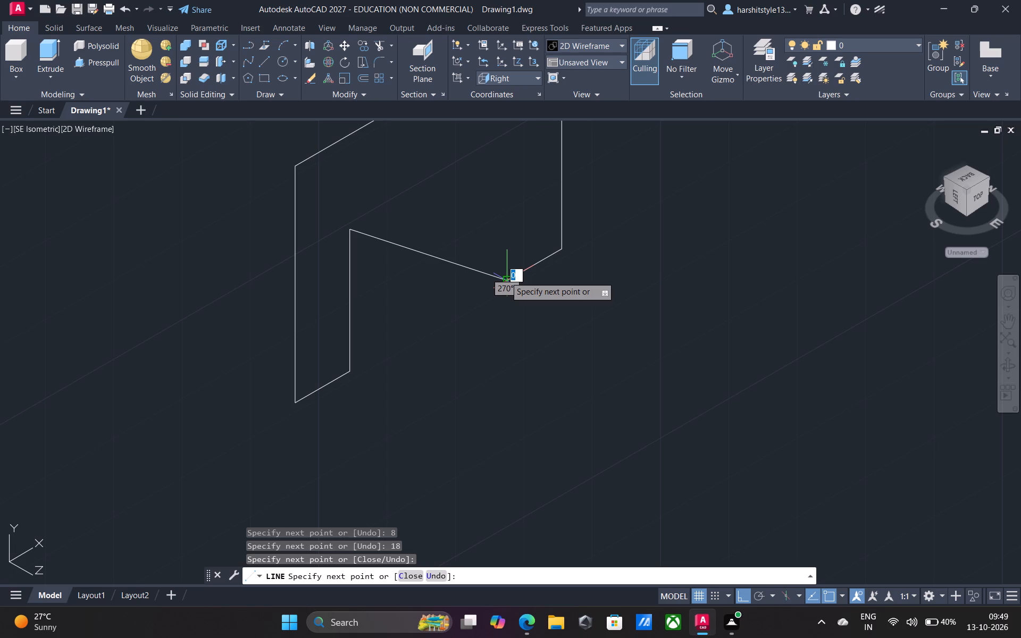
End the line at the opposite foot and trim away the middle section of the profile's top edge.
{"action": "key", "text": "period"}
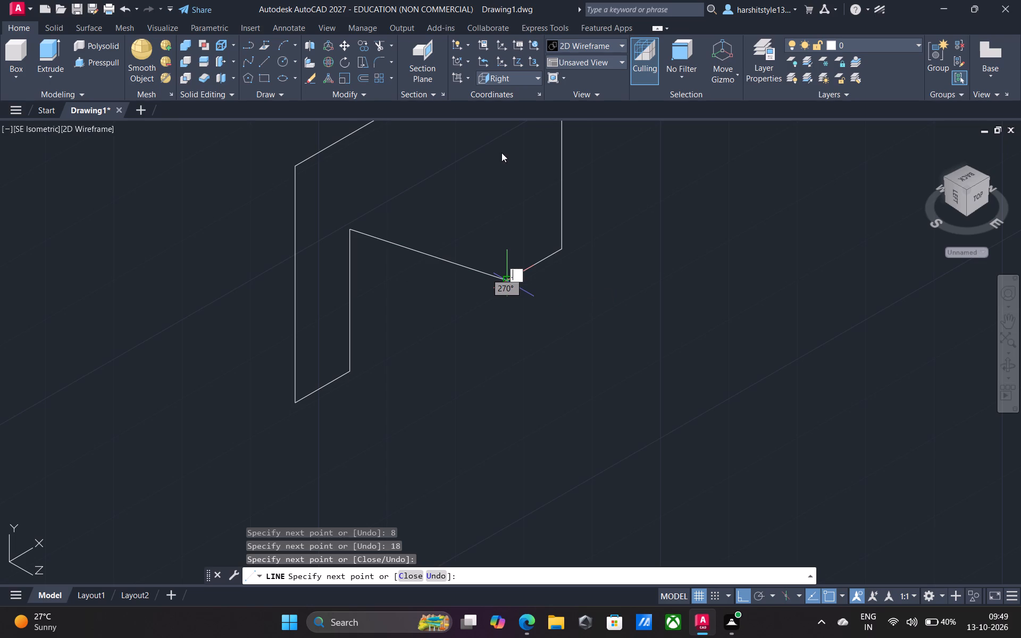
{"action": "middle_click_drag", "start_coordinate": [507, 169], "coordinate": [367, 340]}
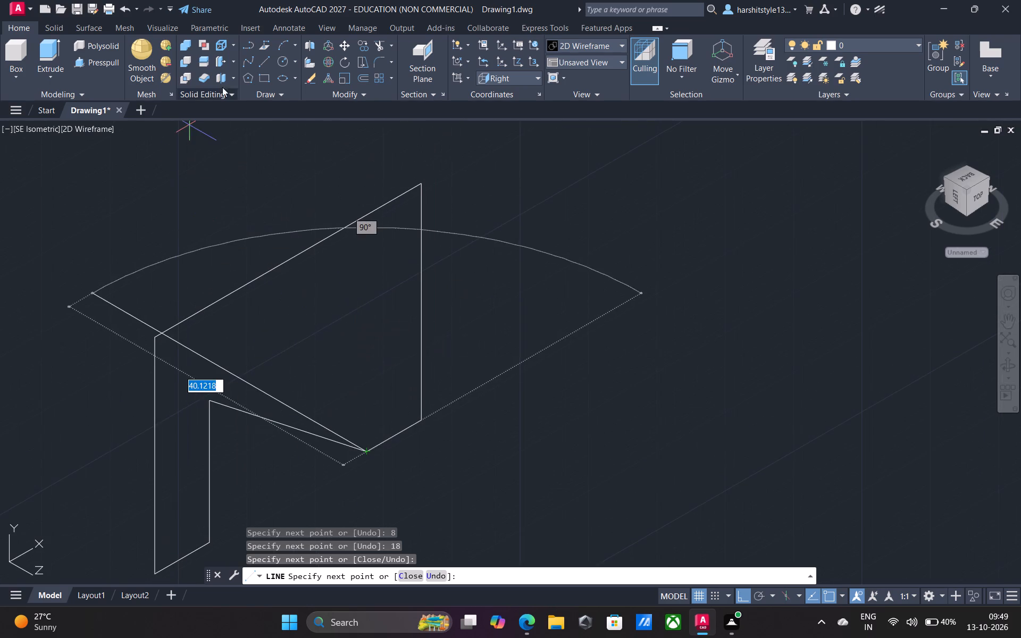
{"action": "key", "text": "Return"}
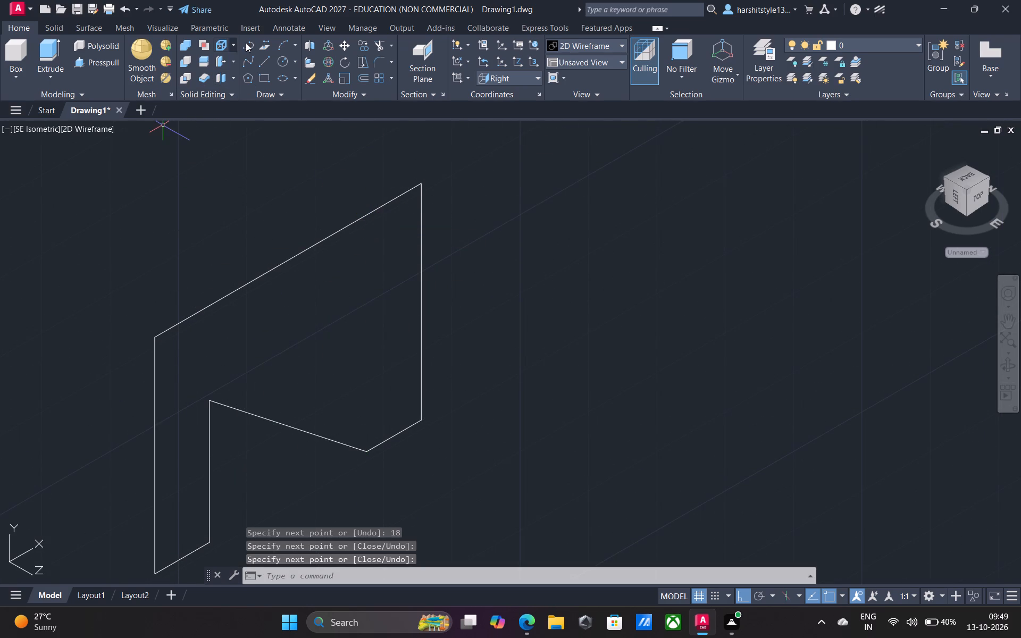
{"action": "left_click", "coordinate": [379, 42]}
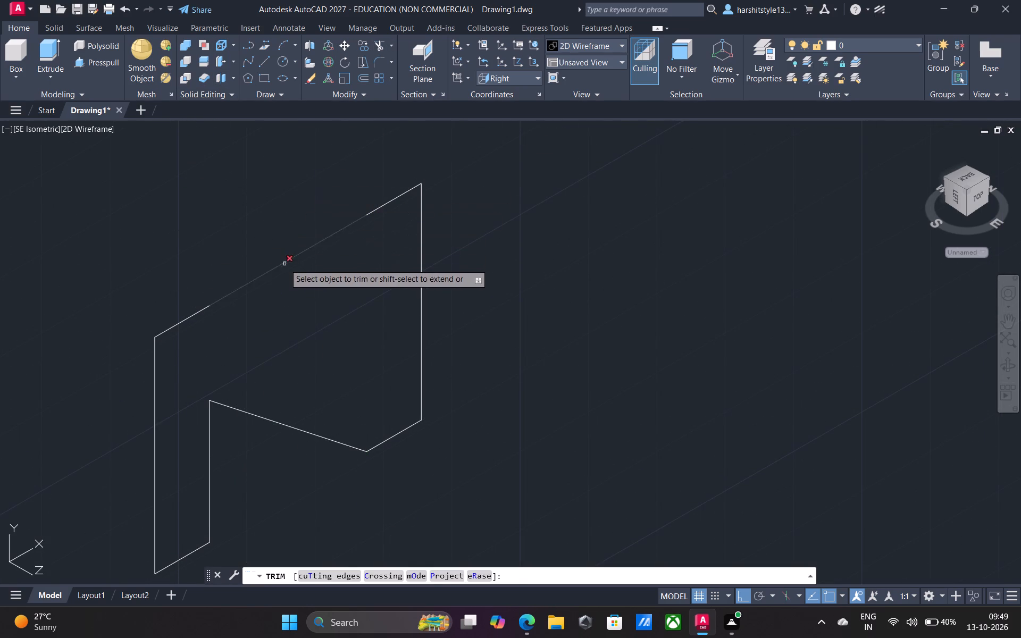
{"action": "left_click_drag", "start_coordinate": [286, 253], "coordinate": [296, 276]}
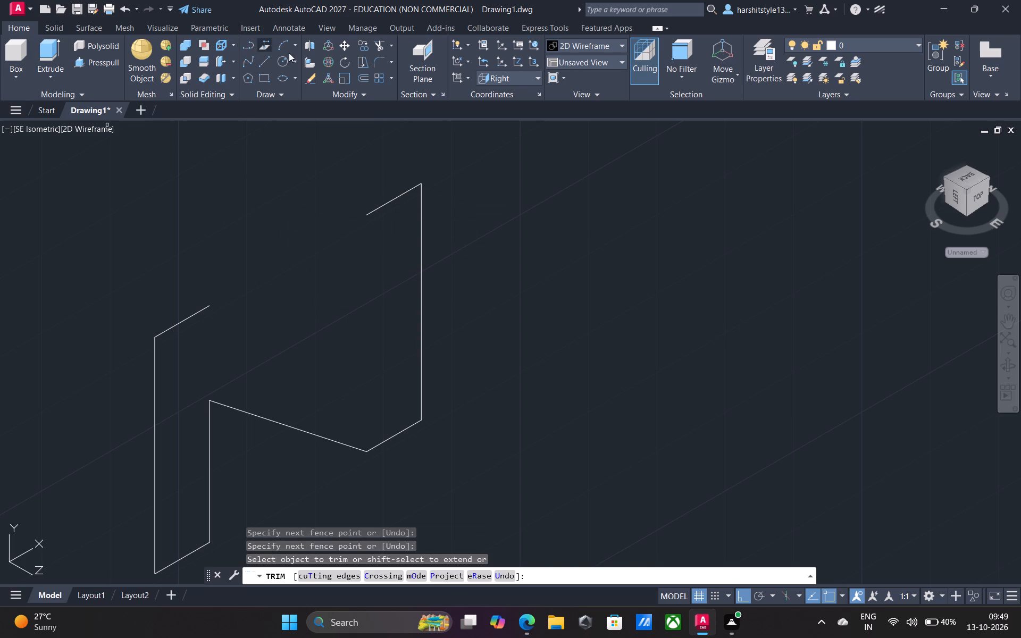
Draw a line 18 down from the inner end of the second upright's top, and on to the first upright's top inner end.
{"action": "left_click", "coordinate": [265, 60]}
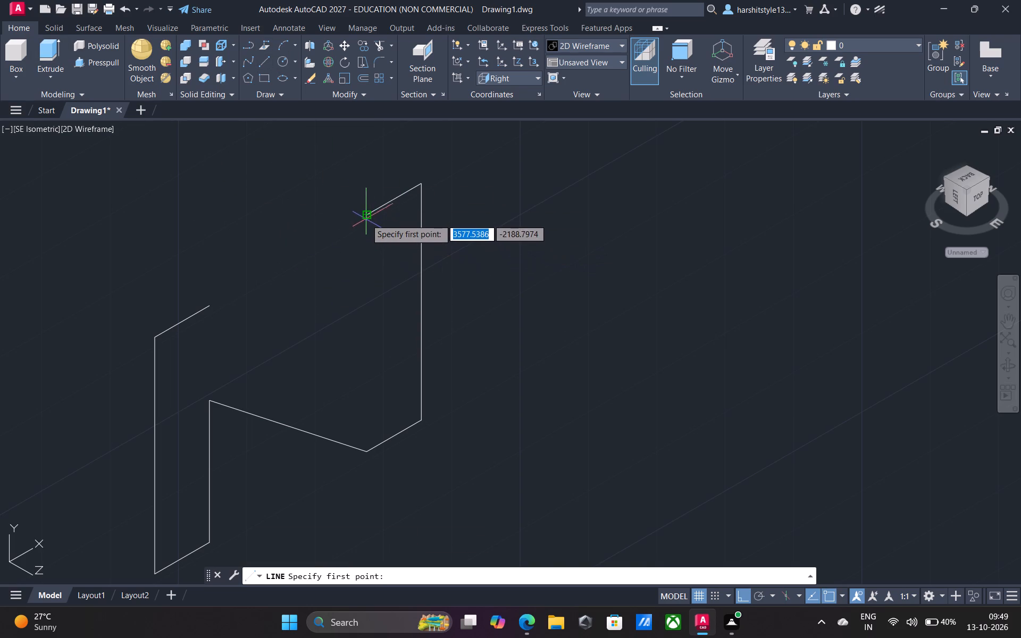
{"action": "left_click_drag", "start_coordinate": [366, 217], "coordinate": [365, 210]}
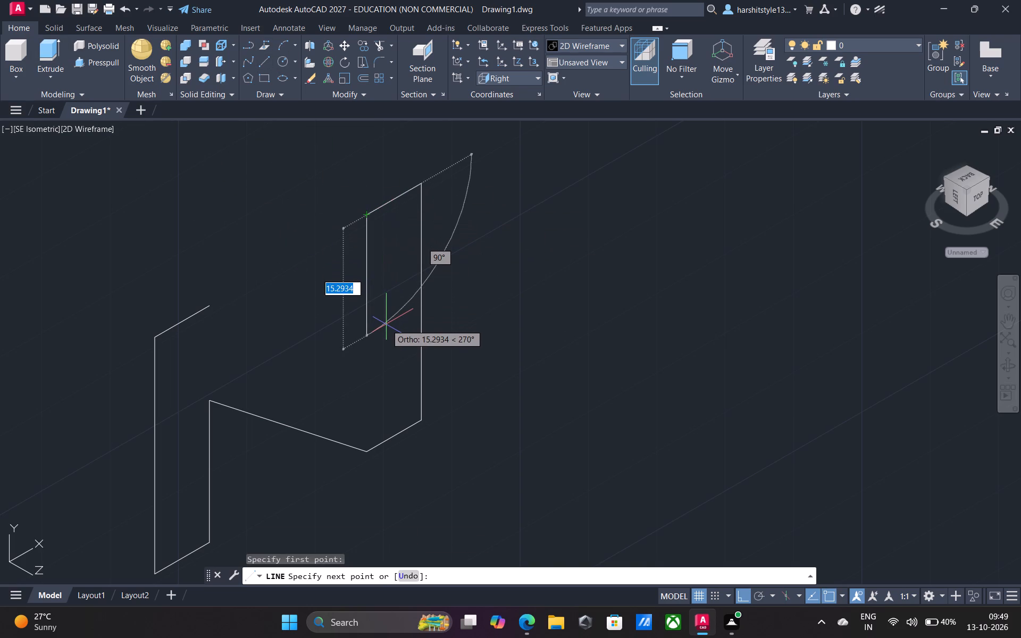
{"action": "type", "text": "18"}
{"action": "key", "text": "Return"}
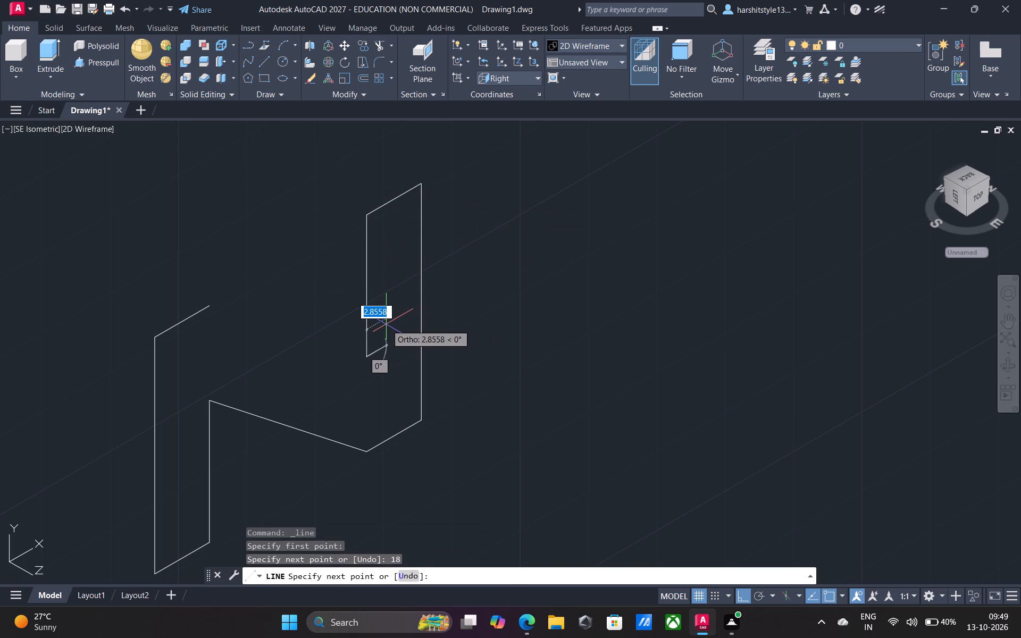
{"action": "left_click", "coordinate": [212, 302]}
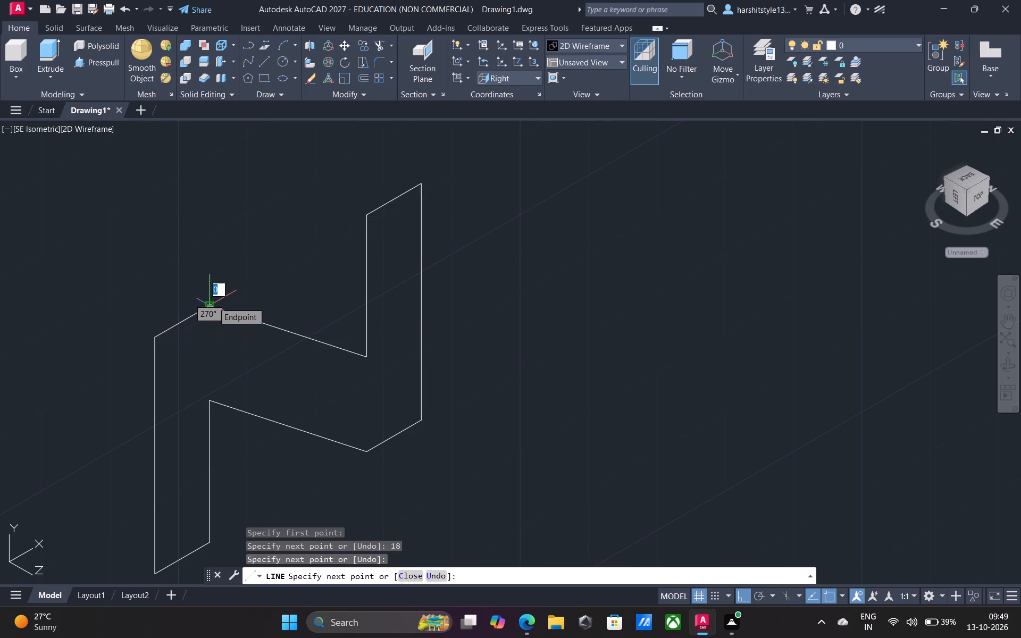
{"action": "key", "text": "Return"}
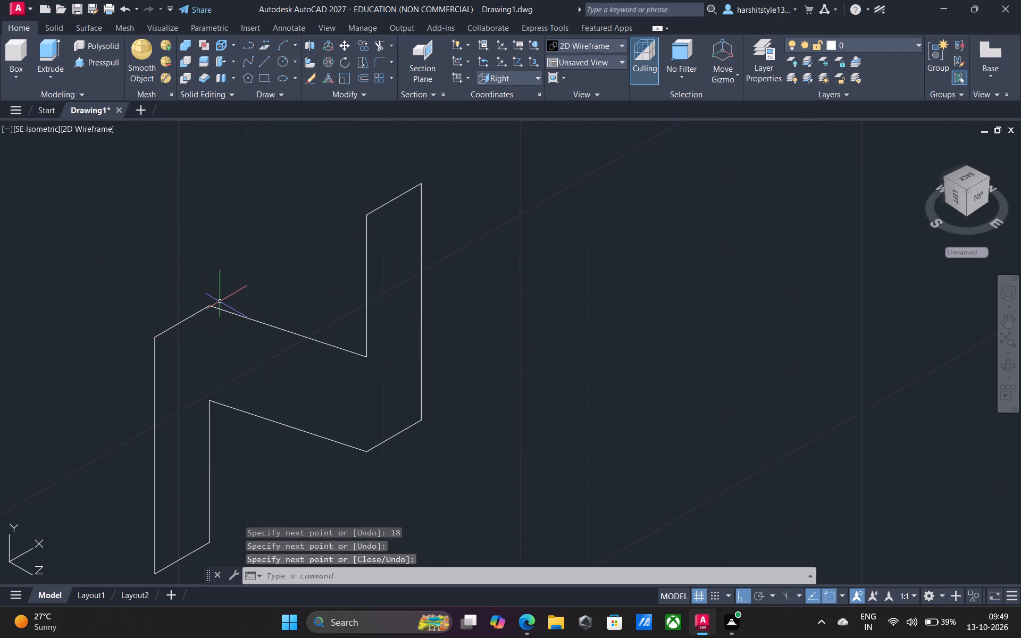
Join all the lines of the closed Z-shaped profile into one polyline.
{"action": "scroll", "coordinate": [223, 306], "scroll_direction": "down", "scroll_amount": 2}
{"action": "middle_click_drag", "start_coordinate": [231, 339], "coordinate": [341, 301]}
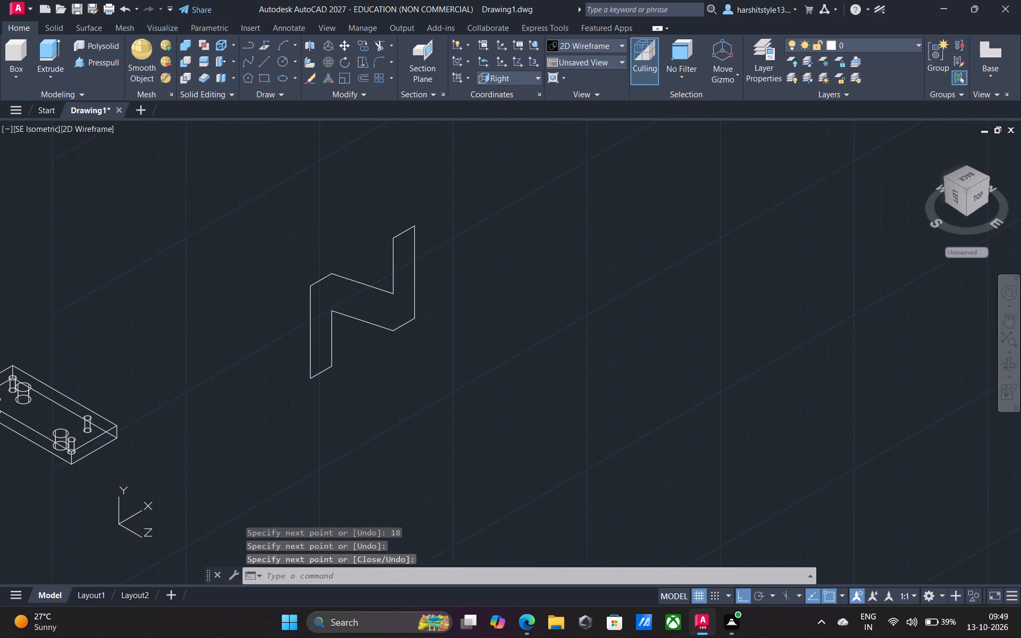
{"action": "scroll", "coordinate": [340, 300], "scroll_direction": "up", "scroll_amount": 1}
{"action": "left_click", "coordinate": [186, 140]}
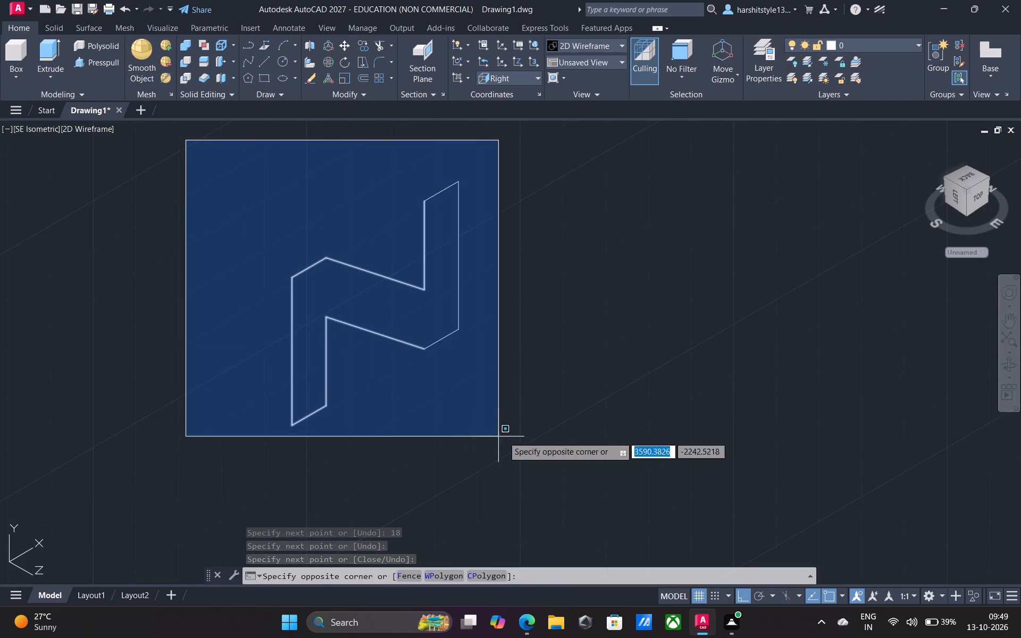
{"action": "left_click", "coordinate": [570, 474]}
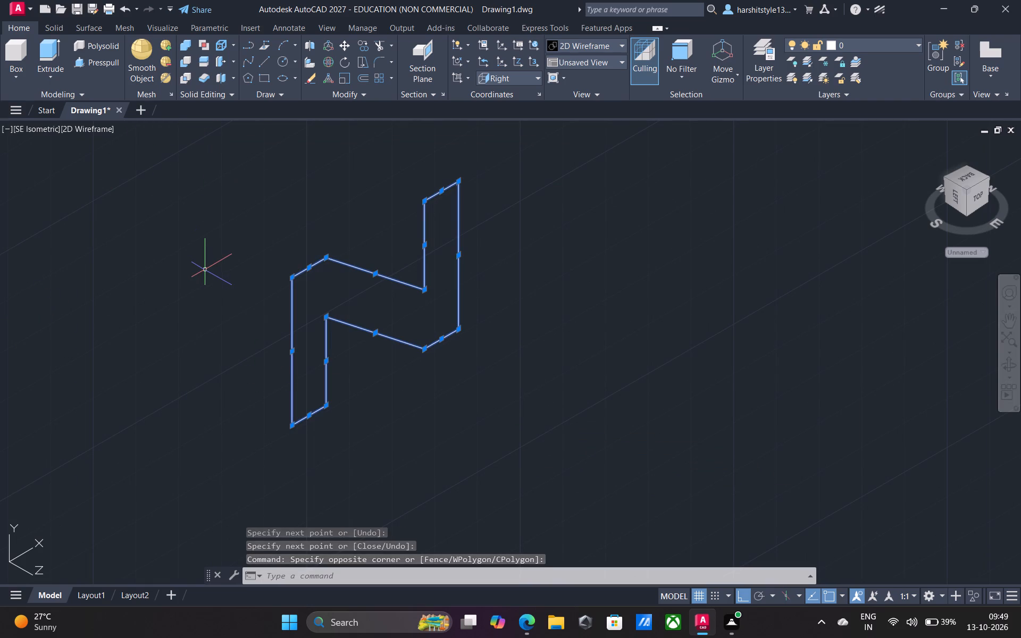
{"action": "key", "text": "j"}
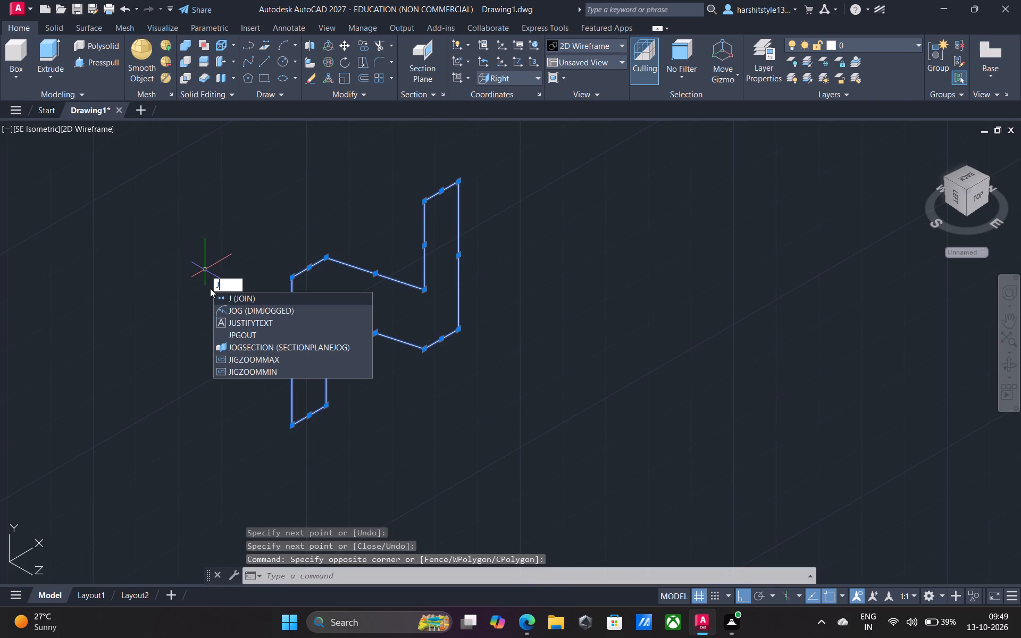
{"action": "left_click", "coordinate": [242, 295]}
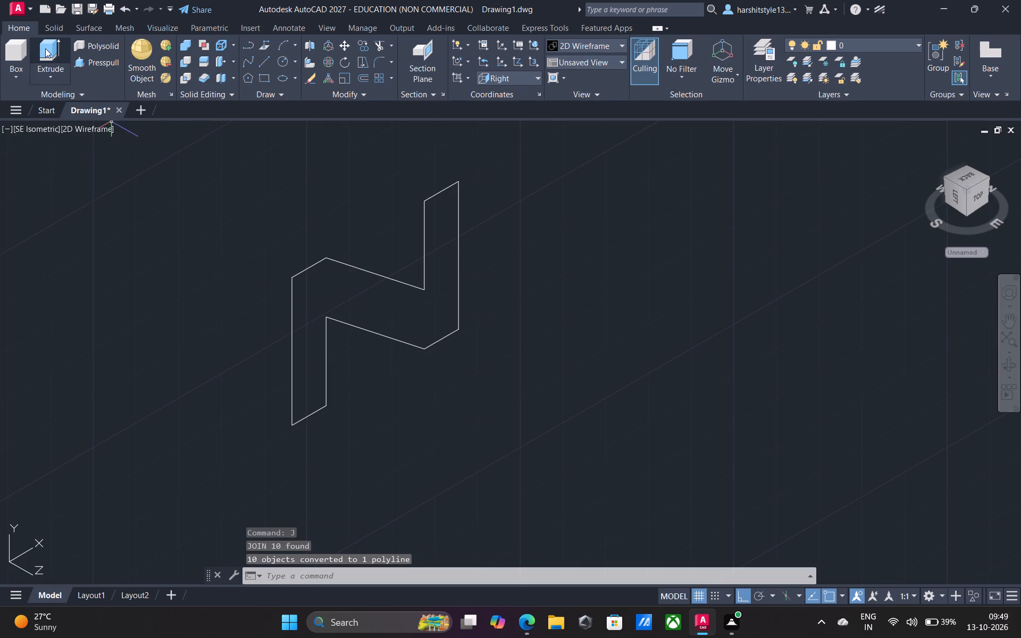
Extrude the joined Z-shaped profile into a solid with a height of 5.
{"action": "left_click", "coordinate": [46, 49]}
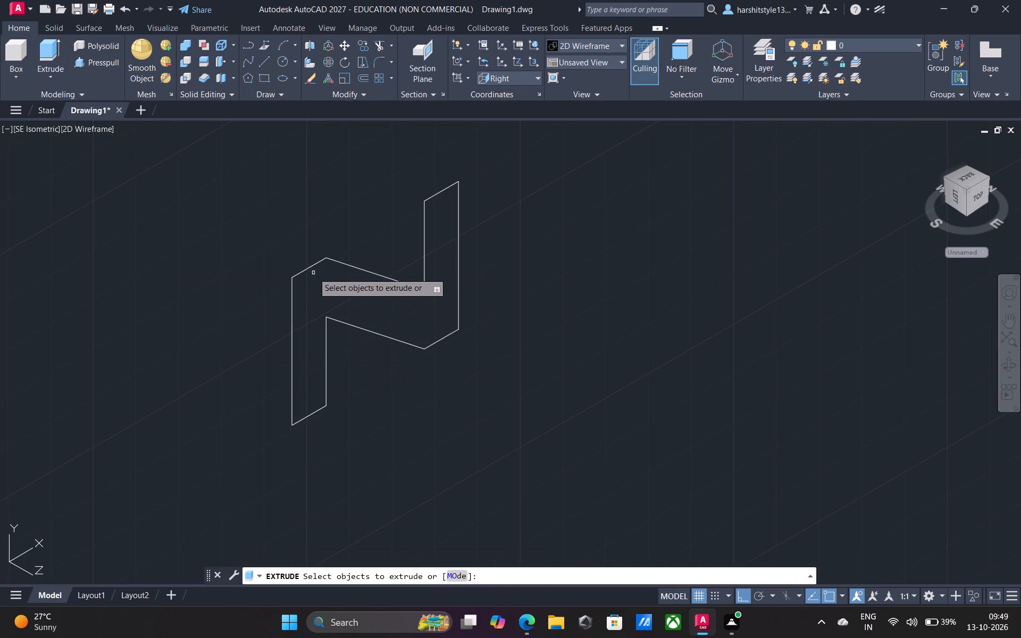
{"action": "left_click", "coordinate": [310, 268]}
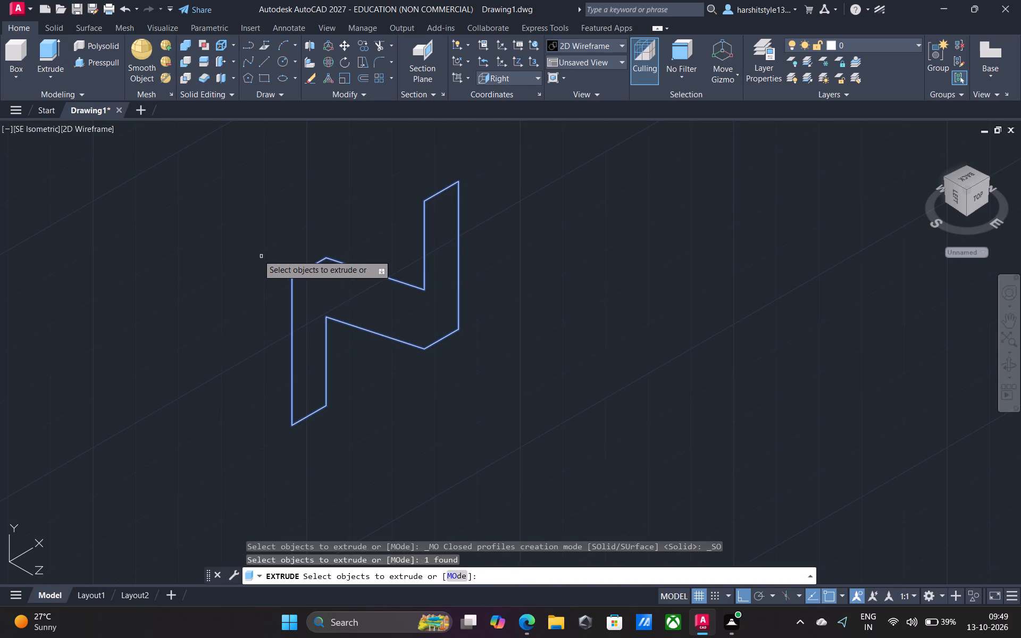
{"action": "key", "text": "Return"}
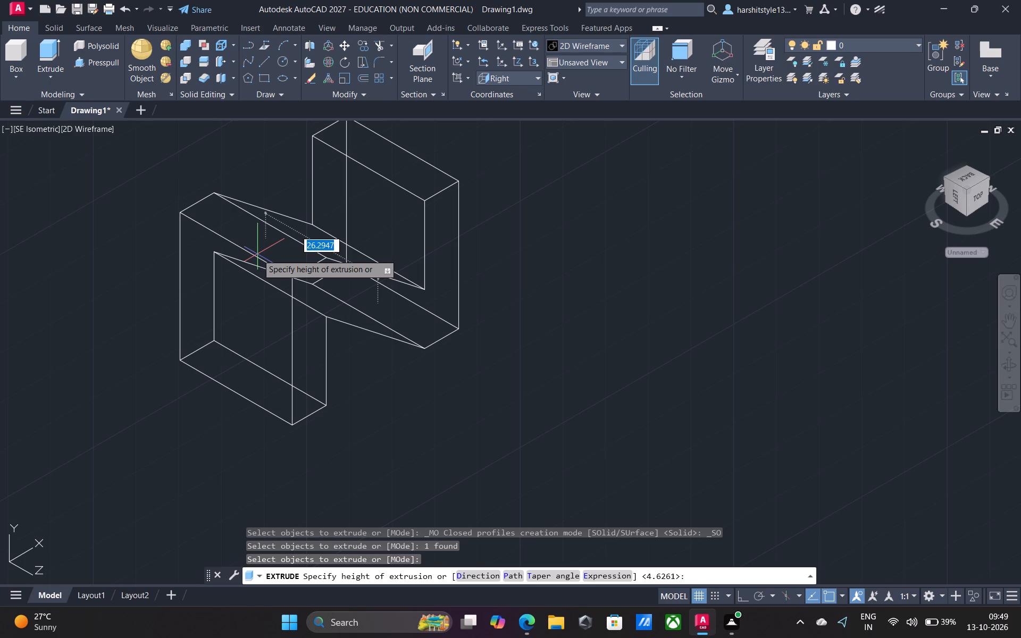
{"action": "key", "text": "5"}
{"action": "key", "text": "Return"}
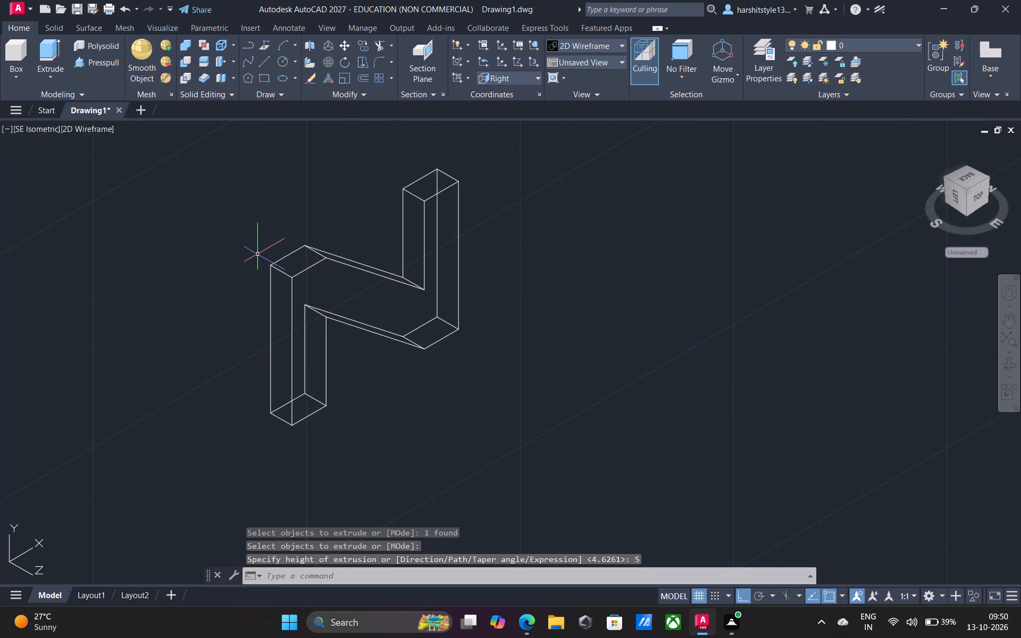
Return the UCS to World.
{"action": "scroll", "coordinate": [254, 250], "scroll_direction": "down", "scroll_amount": 1}
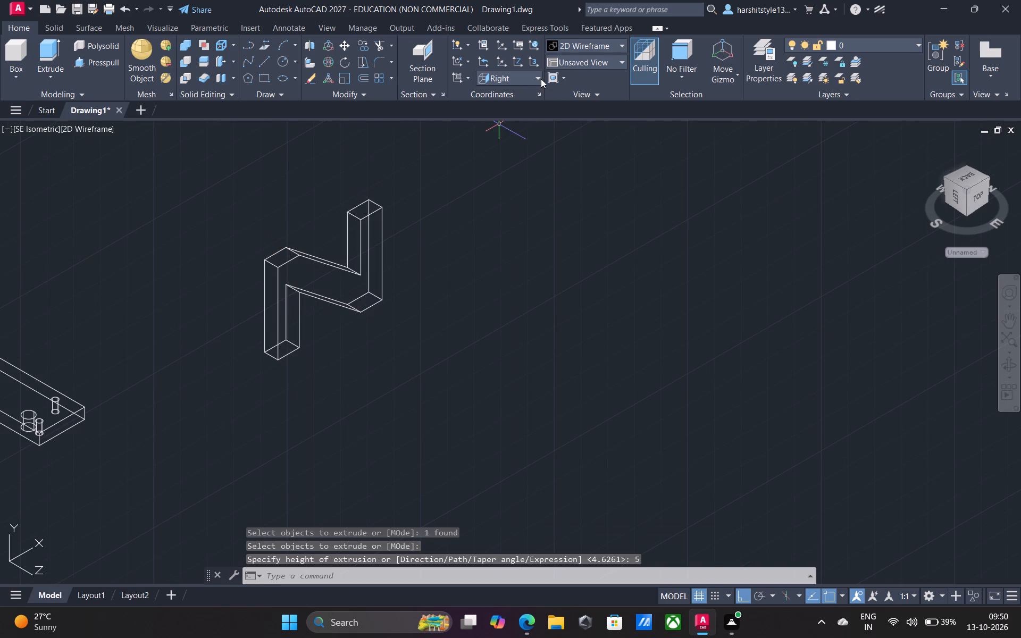
{"action": "left_click", "coordinate": [540, 77]}
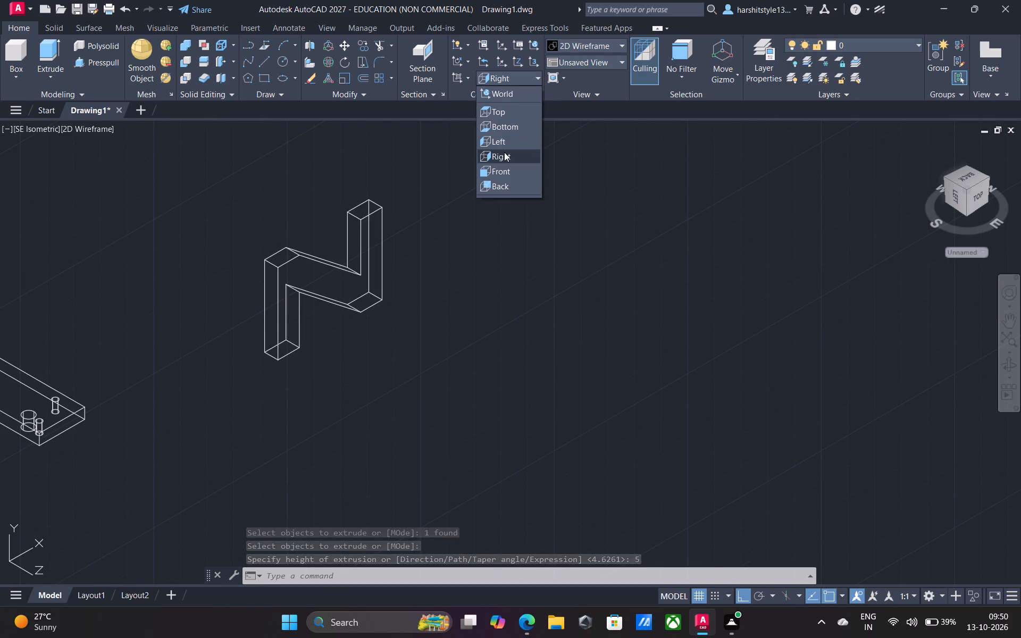
{"action": "left_click", "coordinate": [517, 95]}
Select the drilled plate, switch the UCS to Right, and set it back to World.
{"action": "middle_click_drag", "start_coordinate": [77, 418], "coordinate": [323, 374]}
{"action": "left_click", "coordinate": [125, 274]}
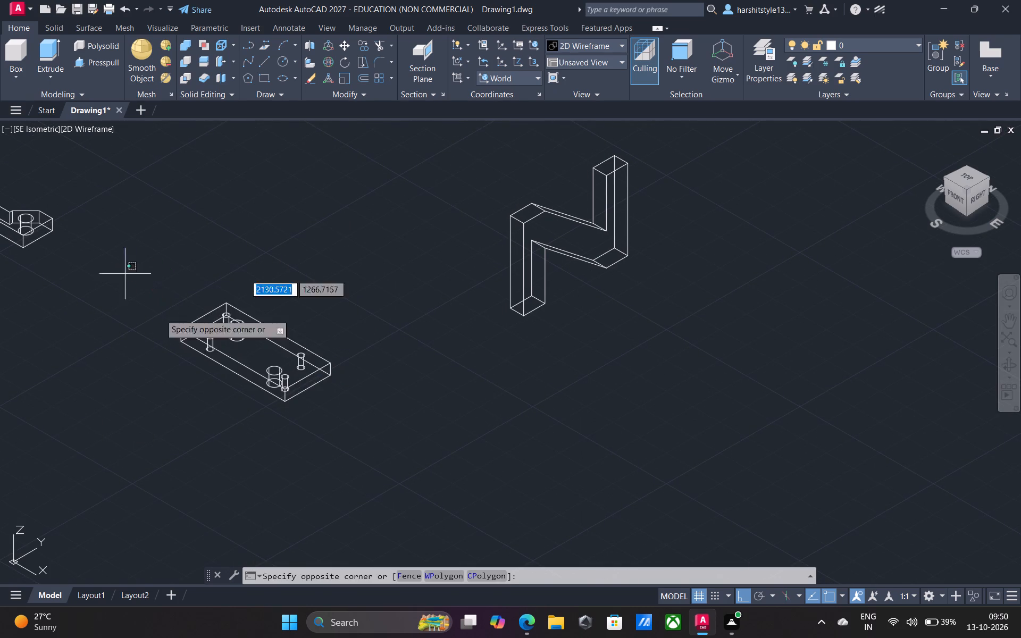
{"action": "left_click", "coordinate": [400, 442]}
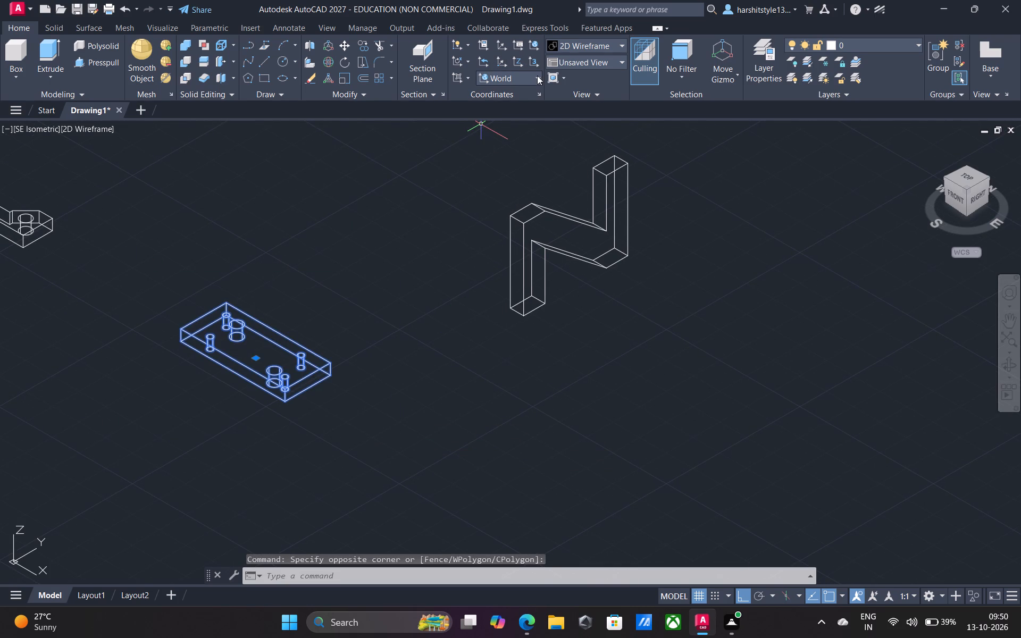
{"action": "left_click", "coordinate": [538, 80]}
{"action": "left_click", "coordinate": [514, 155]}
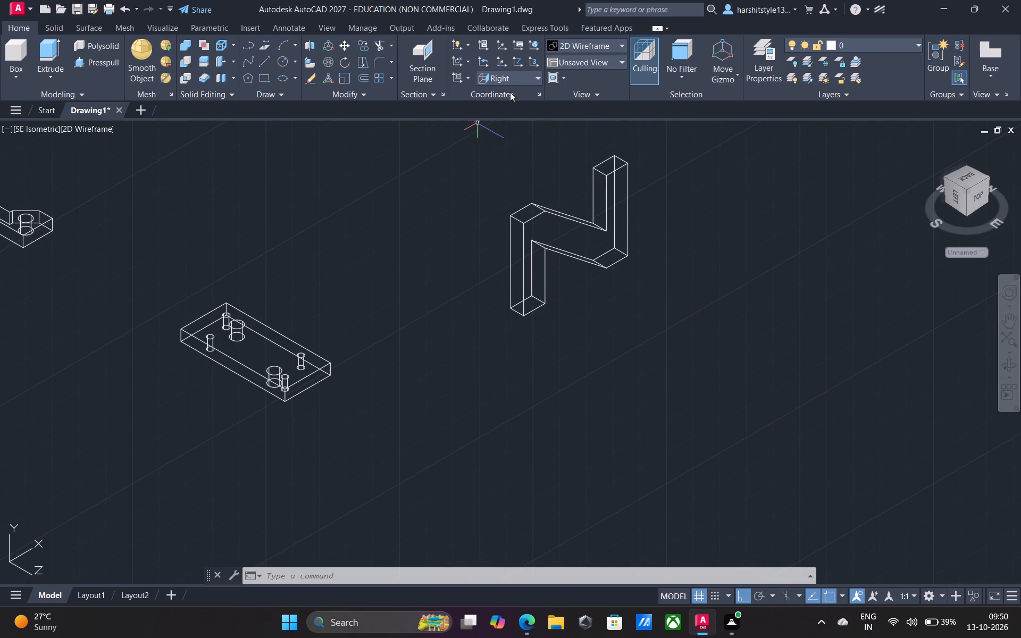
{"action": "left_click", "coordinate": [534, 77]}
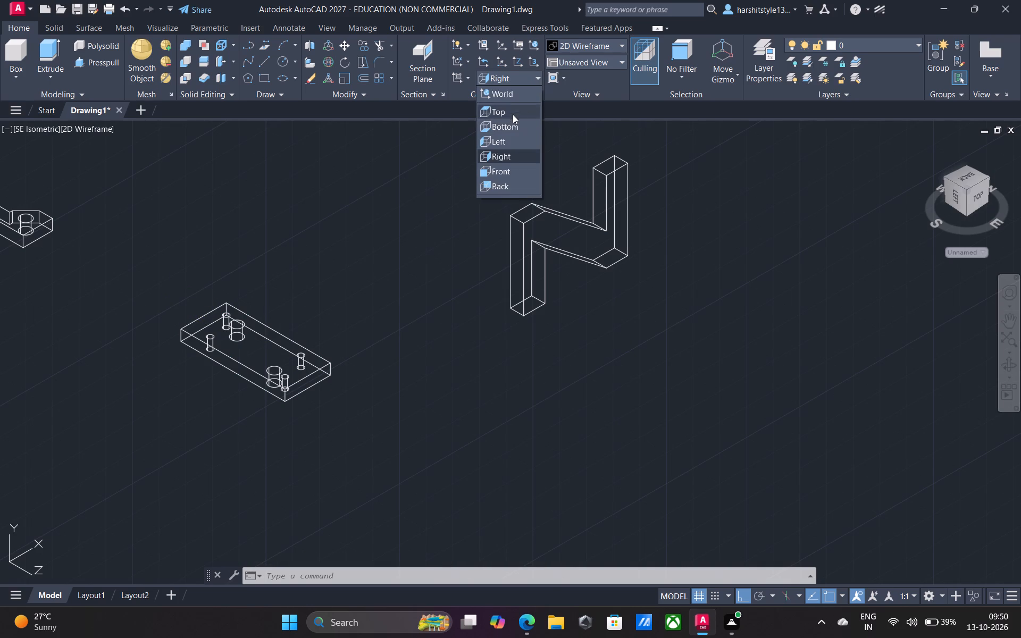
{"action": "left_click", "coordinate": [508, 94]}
Switch the visual style of the model view to Realistic.
{"action": "scroll", "coordinate": [436, 209], "scroll_direction": "down", "scroll_amount": 2}
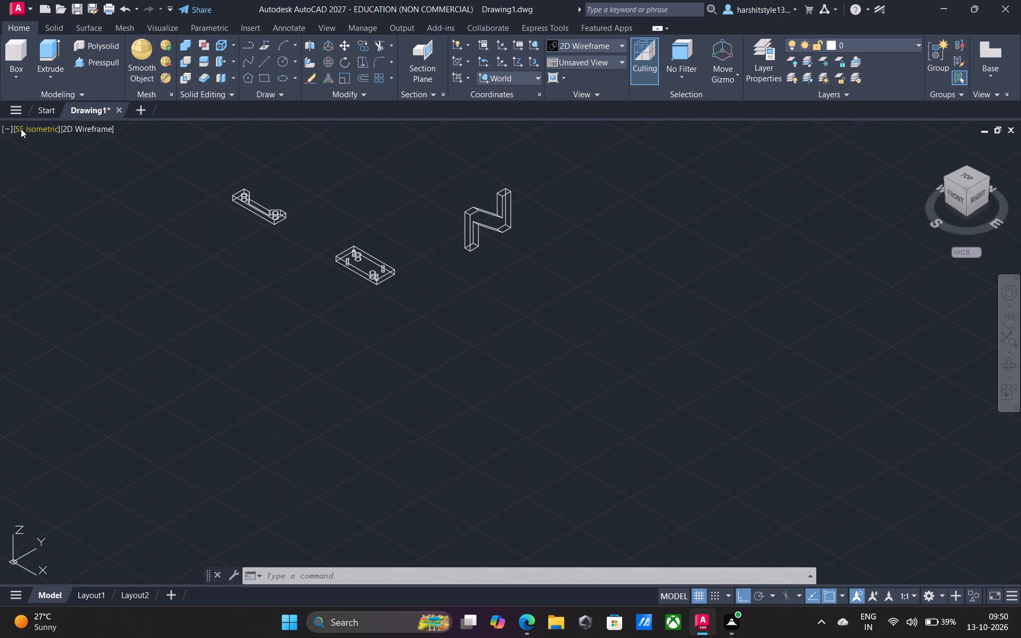
{"action": "scroll", "coordinate": [118, 256], "scroll_direction": "down", "scroll_amount": 2}
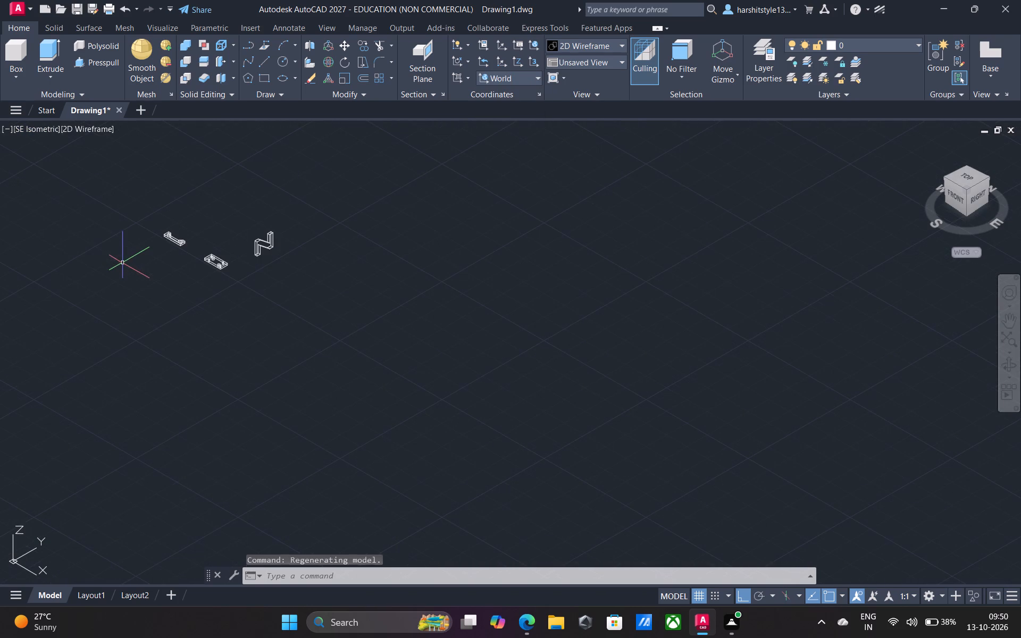
{"action": "middle_click_drag", "start_coordinate": [122, 263], "coordinate": [278, 253]}
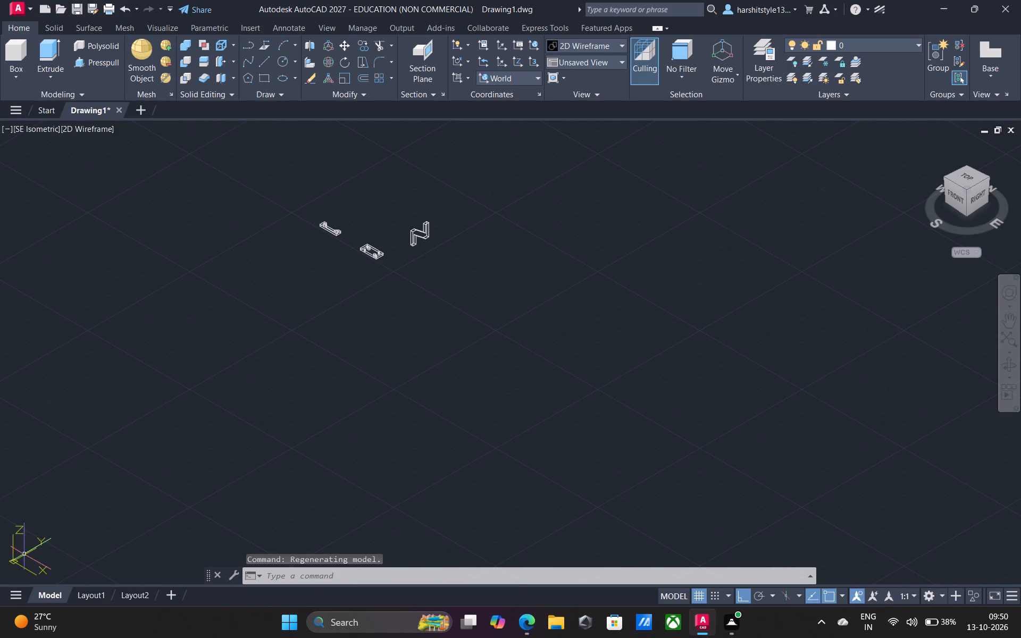
{"action": "scroll", "coordinate": [365, 261], "scroll_direction": "up", "scroll_amount": 1}
{"action": "middle_click_drag", "start_coordinate": [336, 212], "coordinate": [299, 307]}
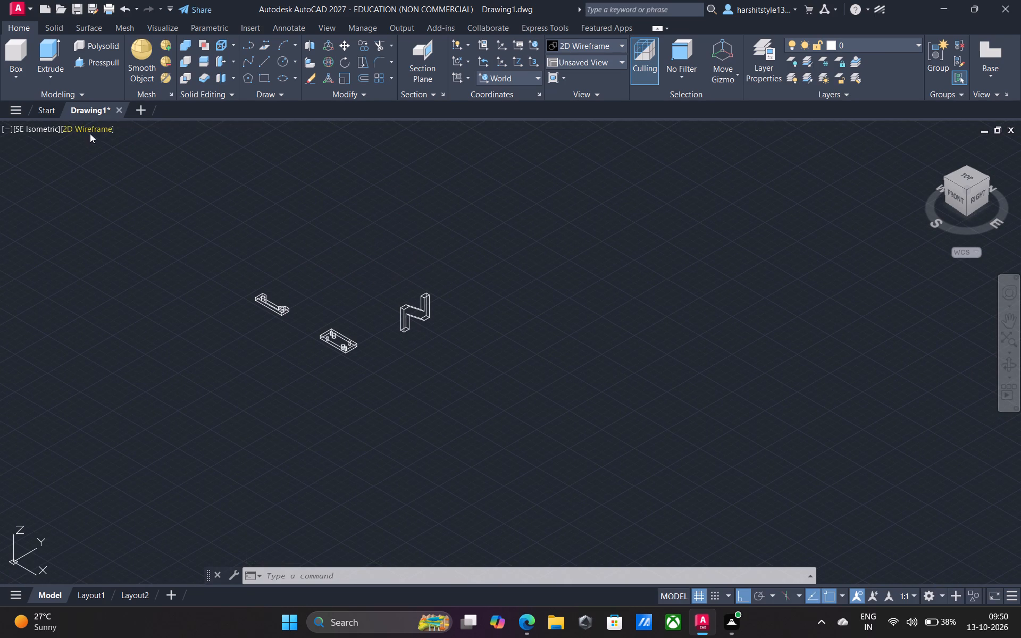
{"action": "left_click", "coordinate": [90, 127]}
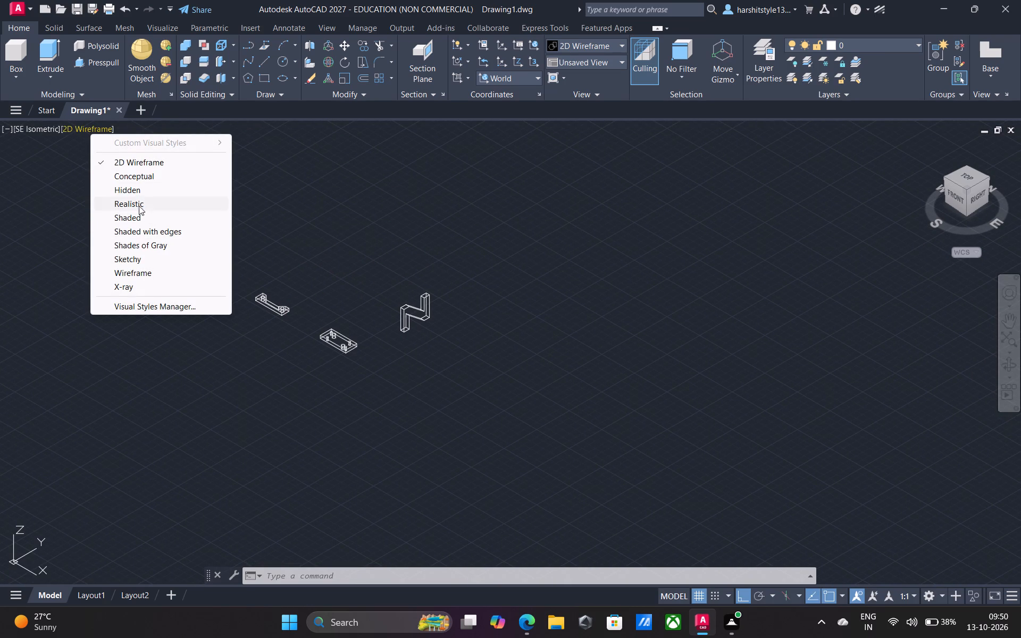
{"action": "left_click", "coordinate": [143, 201]}
Set the colour of the Z-shaped solid to Yellow and dismiss its quick properties.
{"action": "scroll", "coordinate": [495, 370], "scroll_direction": "up", "scroll_amount": 2}
{"action": "scroll", "coordinate": [275, 224], "scroll_direction": "up", "scroll_amount": 1}
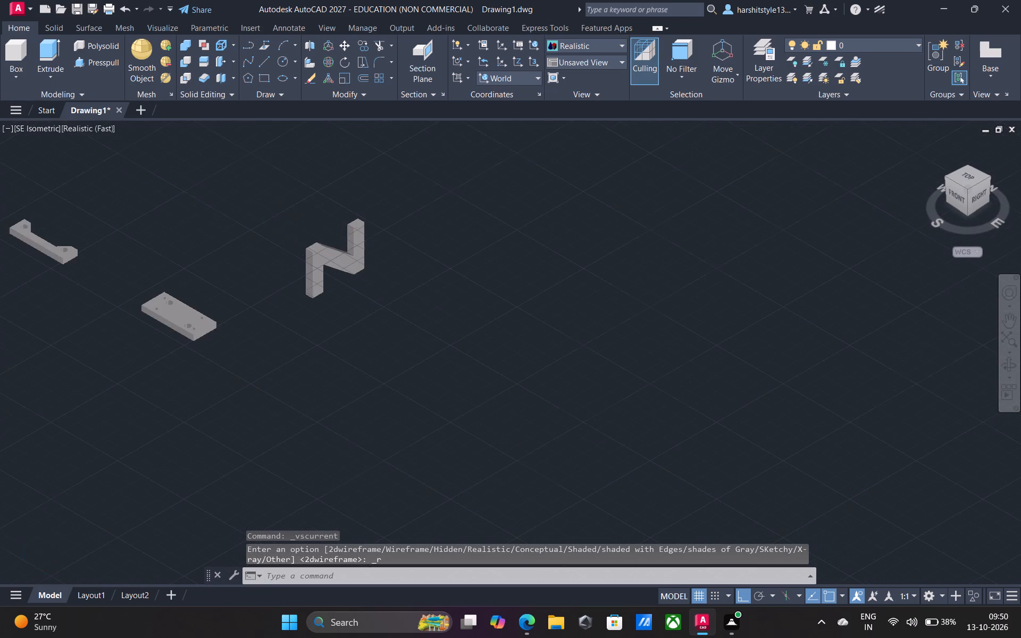
{"action": "scroll", "coordinate": [352, 267], "scroll_direction": "up", "scroll_amount": 3}
{"action": "scroll", "coordinate": [352, 259], "scroll_direction": "down", "scroll_amount": 2}
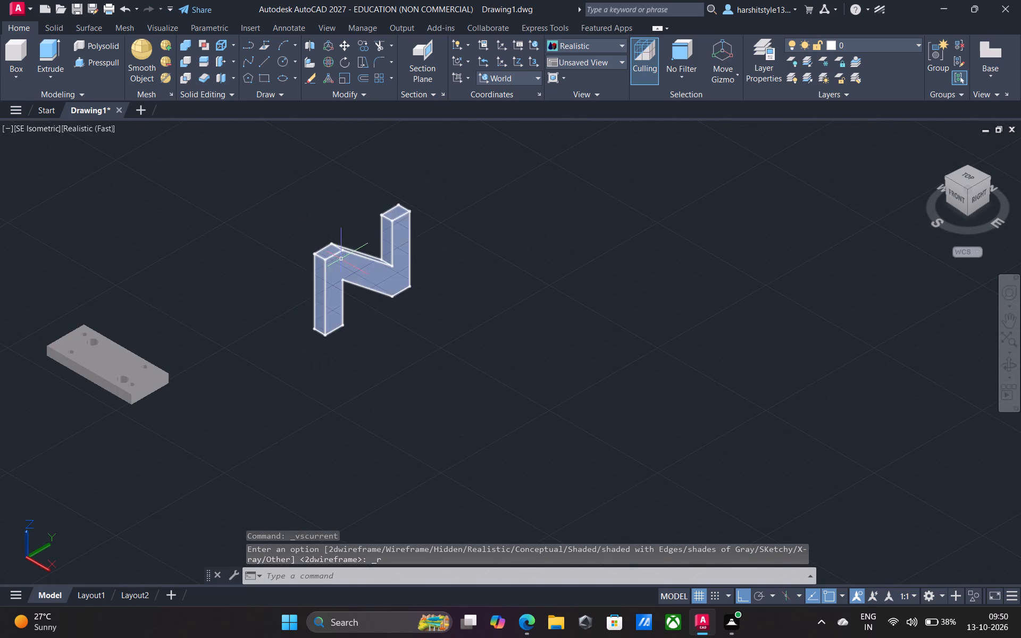
{"action": "double_click", "coordinate": [339, 263]}
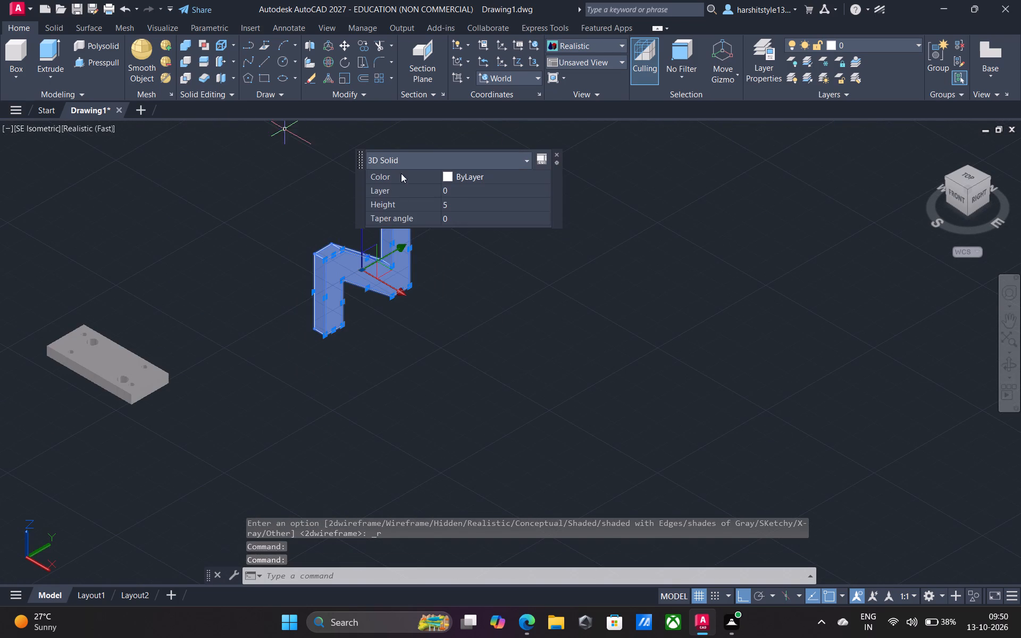
{"action": "left_click", "coordinate": [448, 177]}
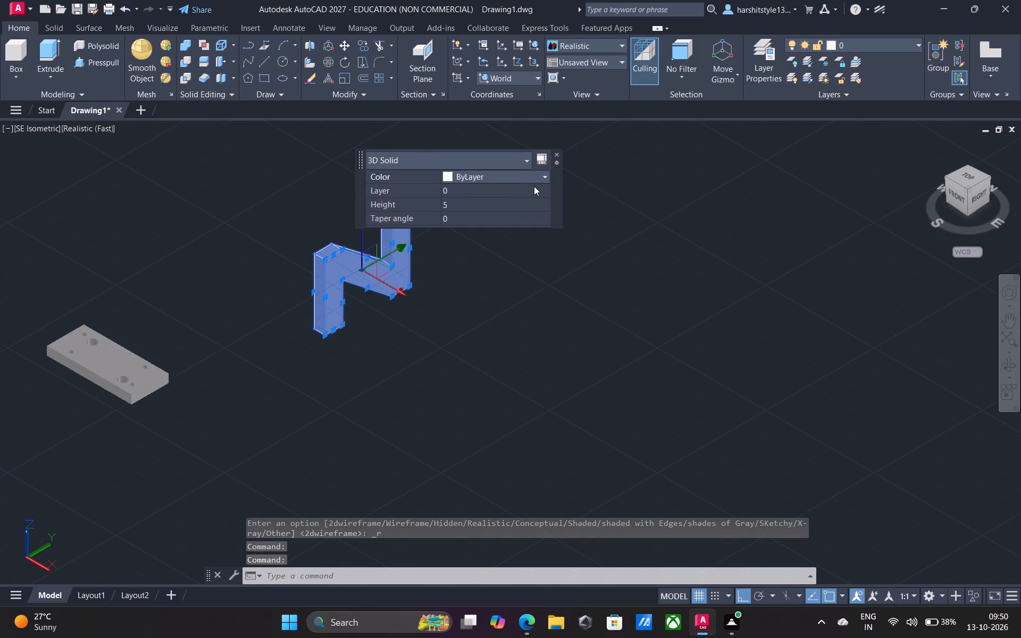
{"action": "left_click", "coordinate": [545, 178]}
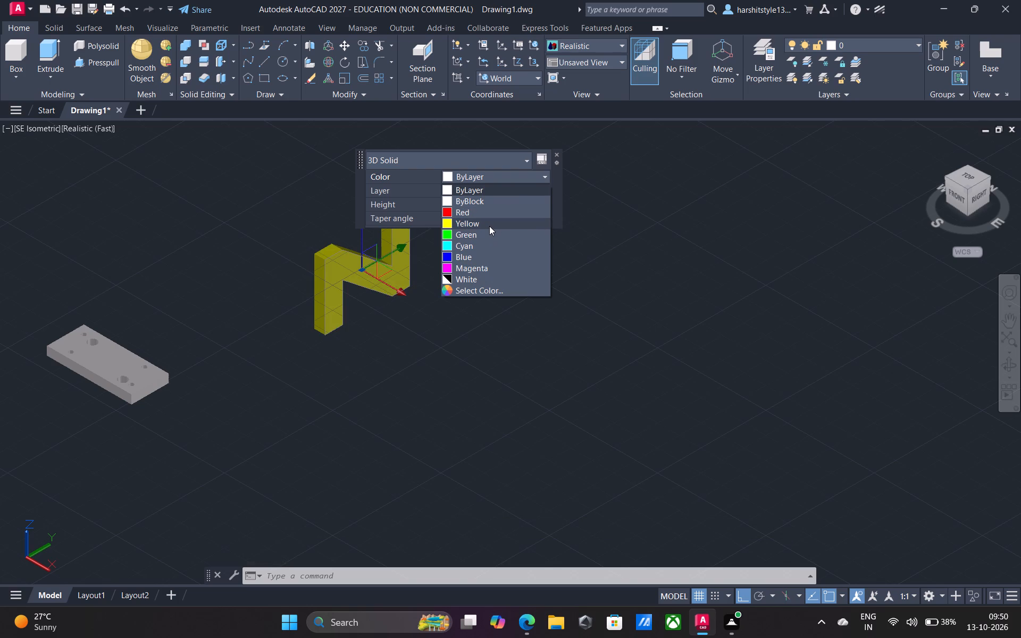
{"action": "left_click", "coordinate": [489, 225]}
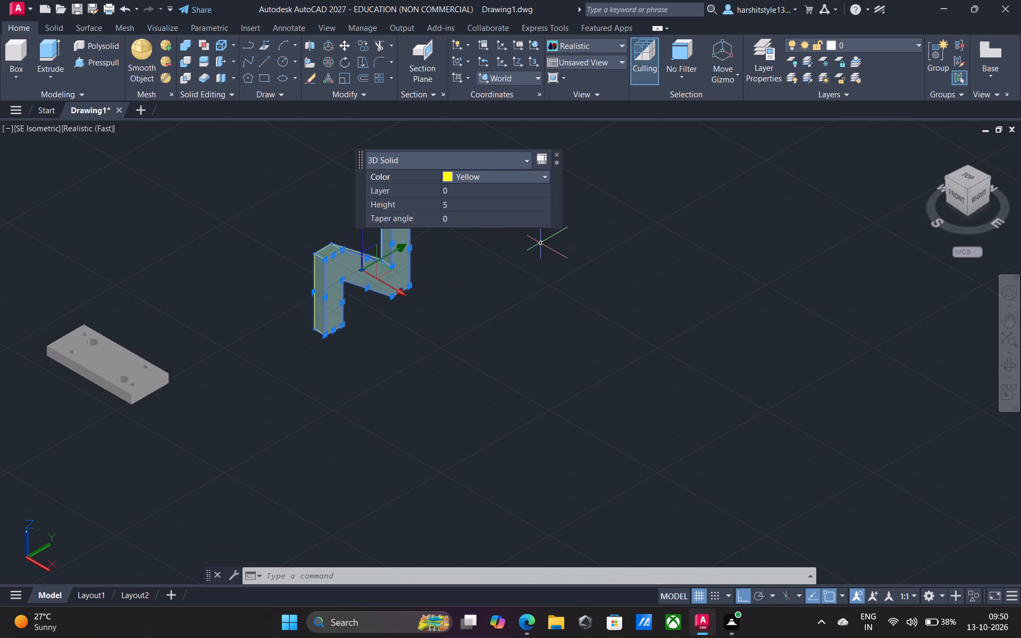
{"action": "key", "text": "Return"}
{"action": "key", "text": "Return"}
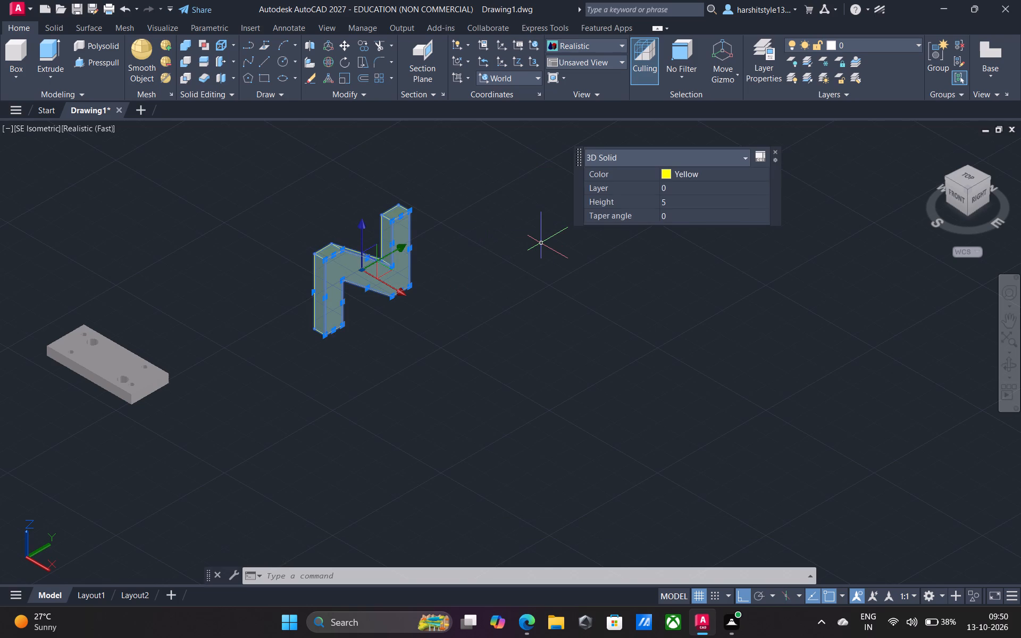
{"action": "left_click", "coordinate": [774, 149]}
{"action": "left_click", "coordinate": [774, 149]}
{"action": "left_click", "coordinate": [774, 149]}
{"action": "scroll", "coordinate": [785, 152], "scroll_direction": "up", "scroll_amount": 2}
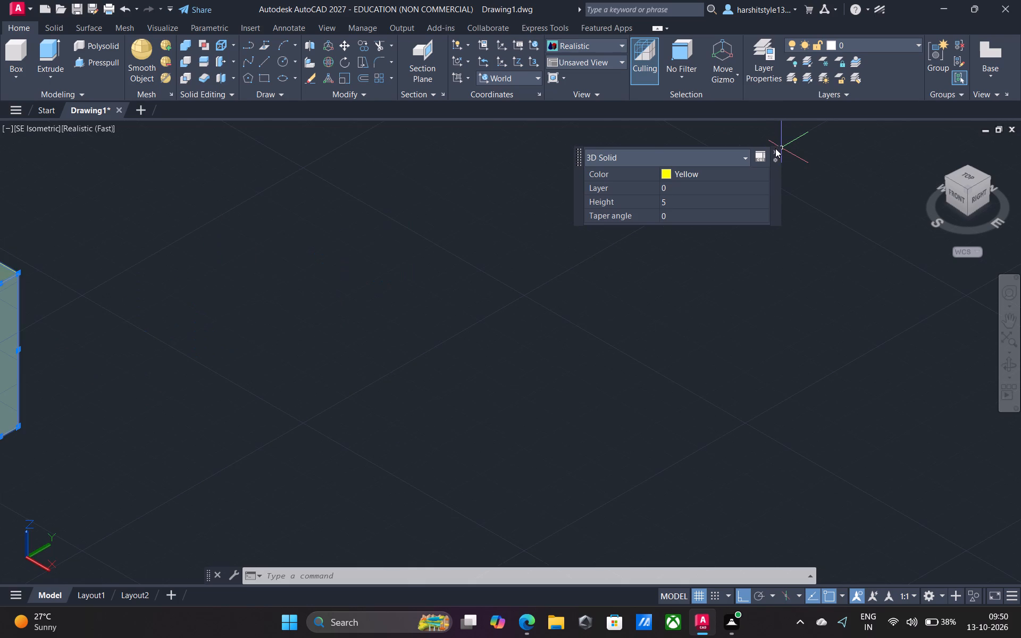
{"action": "left_click", "coordinate": [774, 149]}
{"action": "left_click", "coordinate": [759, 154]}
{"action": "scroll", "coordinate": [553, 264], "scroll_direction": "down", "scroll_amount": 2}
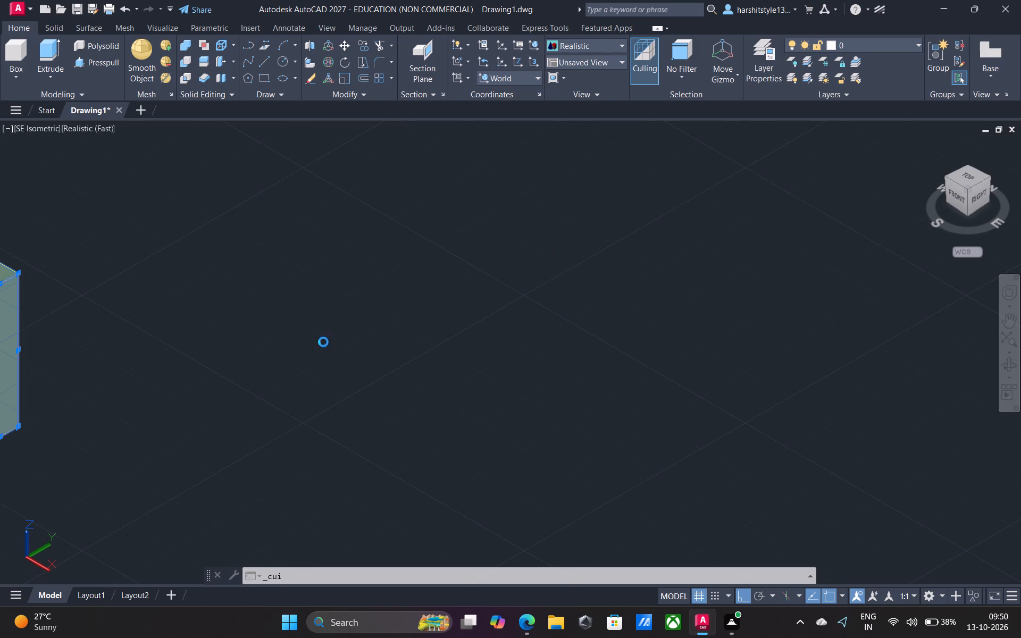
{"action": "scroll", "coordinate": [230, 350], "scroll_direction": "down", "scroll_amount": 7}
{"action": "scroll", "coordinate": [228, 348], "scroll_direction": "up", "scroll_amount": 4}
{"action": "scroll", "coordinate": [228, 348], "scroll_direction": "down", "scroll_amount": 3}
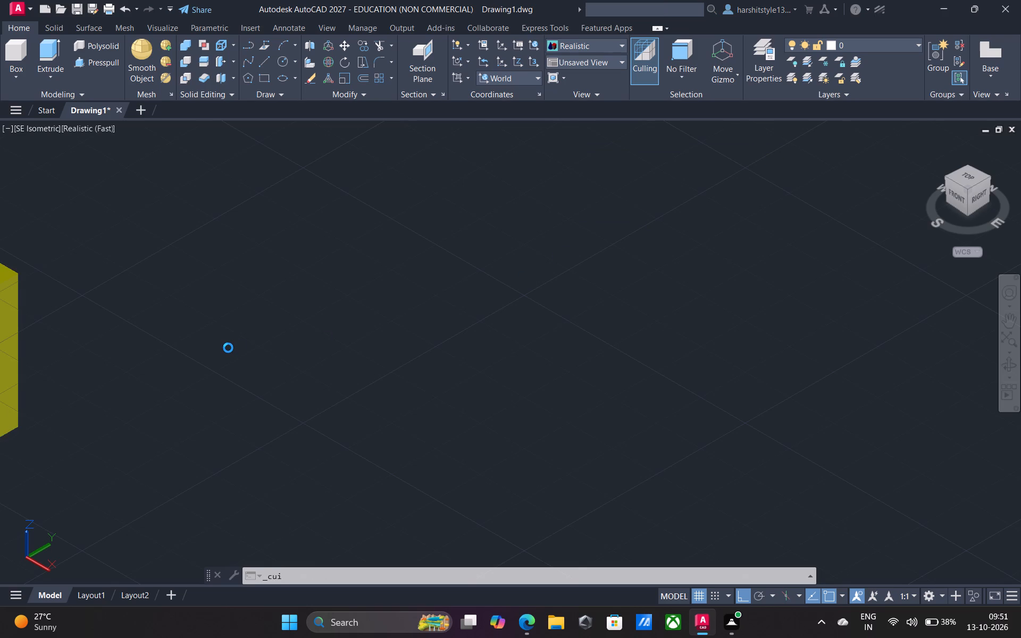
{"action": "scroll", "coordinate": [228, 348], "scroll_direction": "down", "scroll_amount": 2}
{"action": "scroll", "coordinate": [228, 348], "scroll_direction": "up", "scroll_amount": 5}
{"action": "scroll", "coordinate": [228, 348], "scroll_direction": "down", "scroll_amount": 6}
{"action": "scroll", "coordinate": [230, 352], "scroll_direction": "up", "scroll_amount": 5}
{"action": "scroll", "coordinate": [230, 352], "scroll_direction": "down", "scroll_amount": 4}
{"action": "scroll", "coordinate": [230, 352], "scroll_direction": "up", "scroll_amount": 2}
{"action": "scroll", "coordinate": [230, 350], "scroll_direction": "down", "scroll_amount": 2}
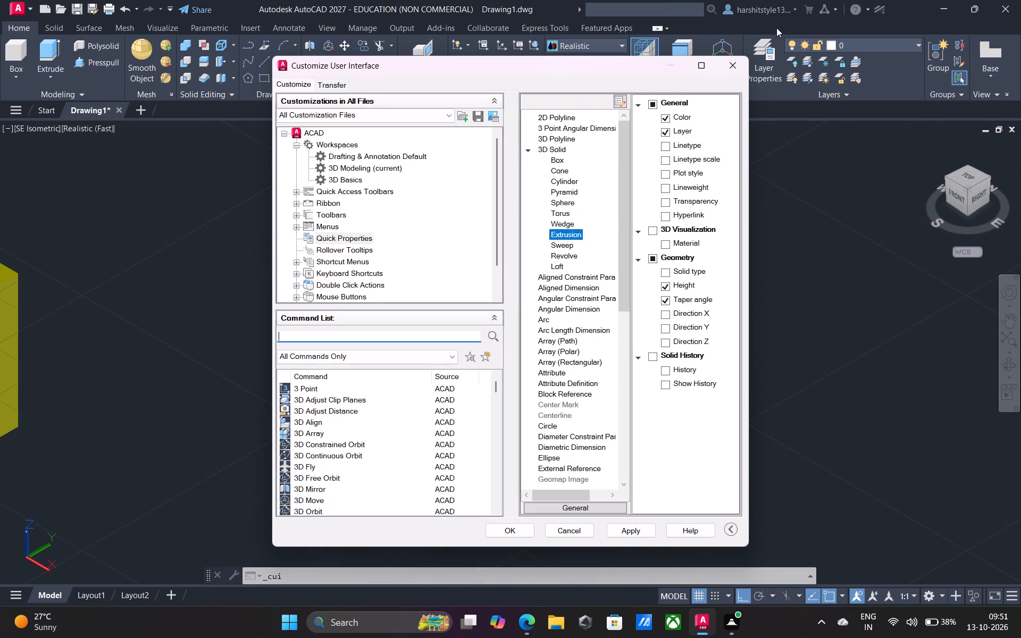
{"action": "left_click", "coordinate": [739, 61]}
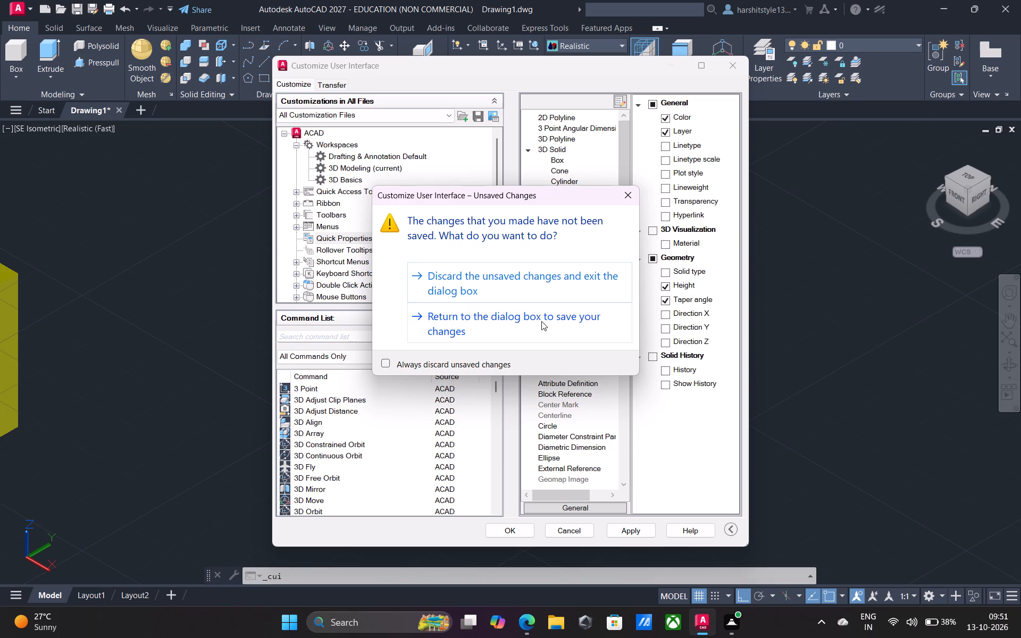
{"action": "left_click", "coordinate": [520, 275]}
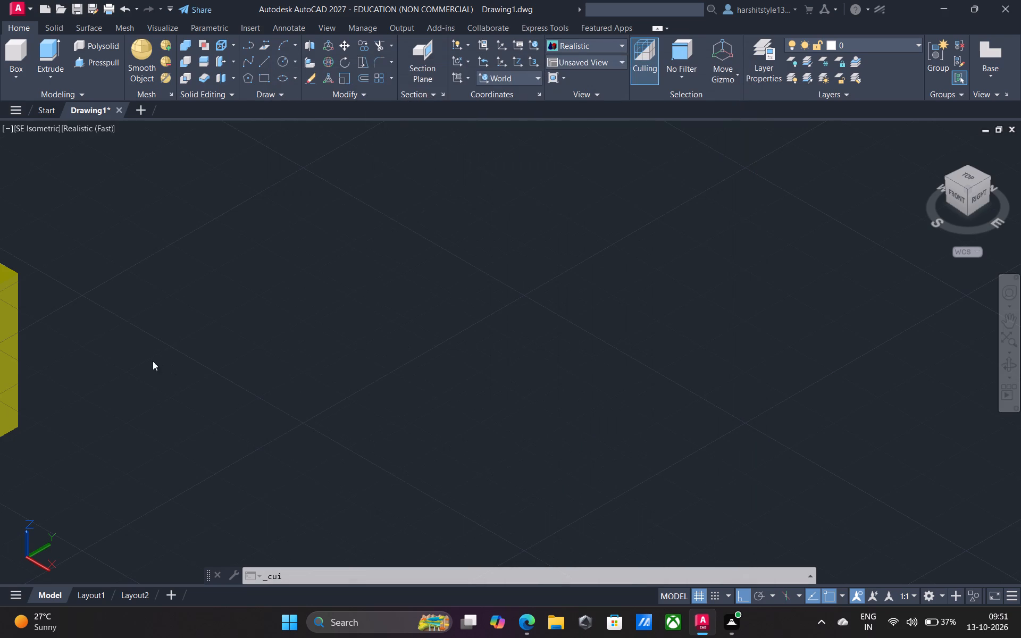
Turn off the grid display in the model view.
{"action": "scroll", "coordinate": [152, 361], "scroll_direction": "down", "scroll_amount": 4}
{"action": "middle_click_drag", "start_coordinate": [11, 380], "coordinate": [212, 334]}
{"action": "scroll", "coordinate": [210, 334], "scroll_direction": "down", "scroll_amount": 4}
{"action": "scroll", "coordinate": [210, 334], "scroll_direction": "up", "scroll_amount": 2}
{"action": "scroll", "coordinate": [210, 334], "scroll_direction": "down", "scroll_amount": 2}
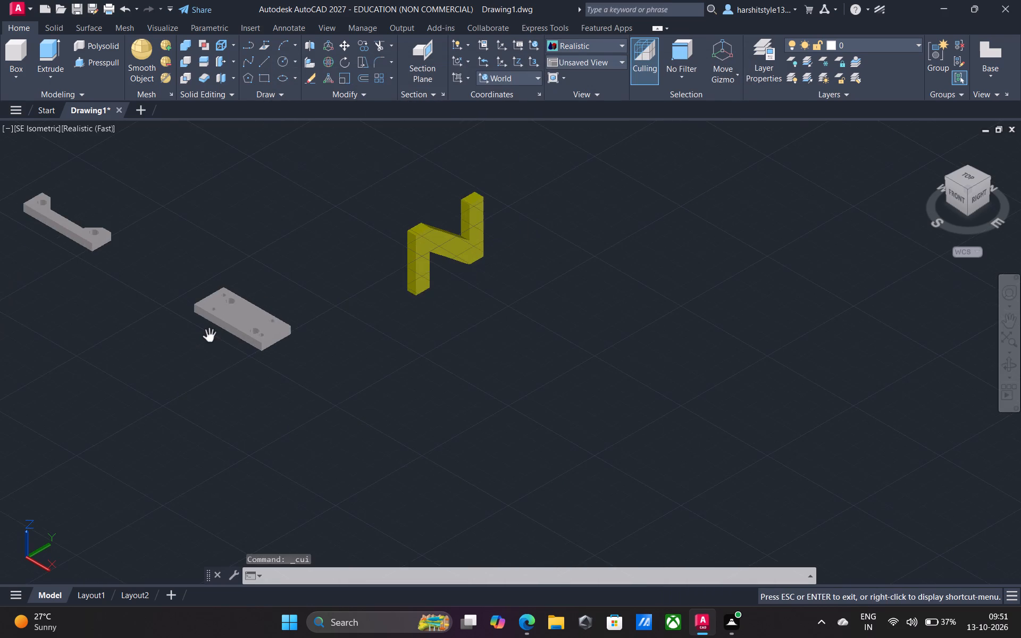
{"action": "scroll", "coordinate": [315, 298], "scroll_direction": "up", "scroll_amount": 3}
{"action": "scroll", "coordinate": [455, 248], "scroll_direction": "up", "scroll_amount": 7}
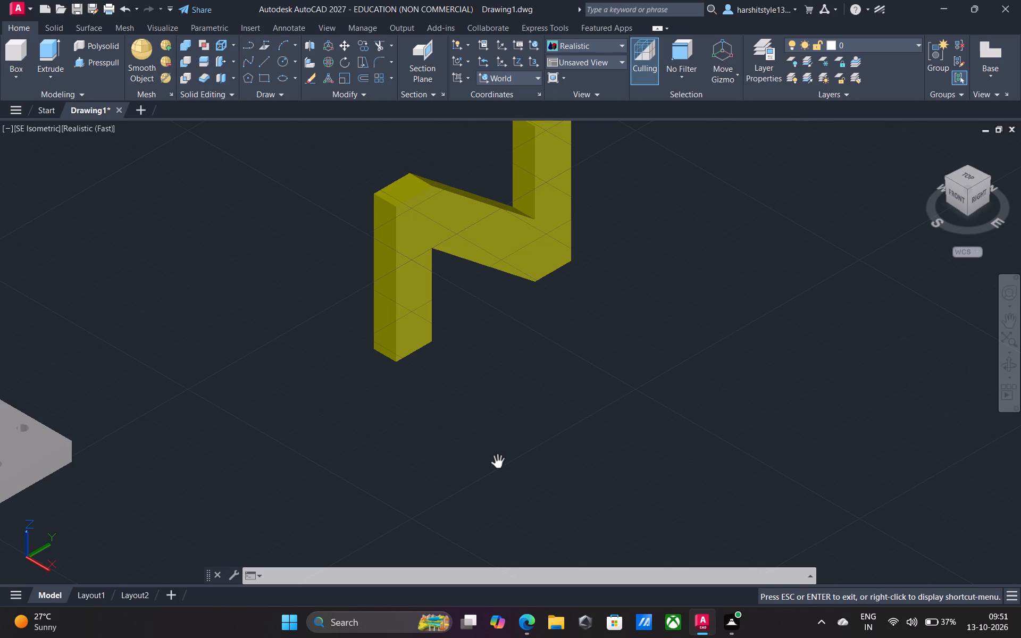
{"action": "key", "text": "F5"}
{"action": "key", "text": "F5"}
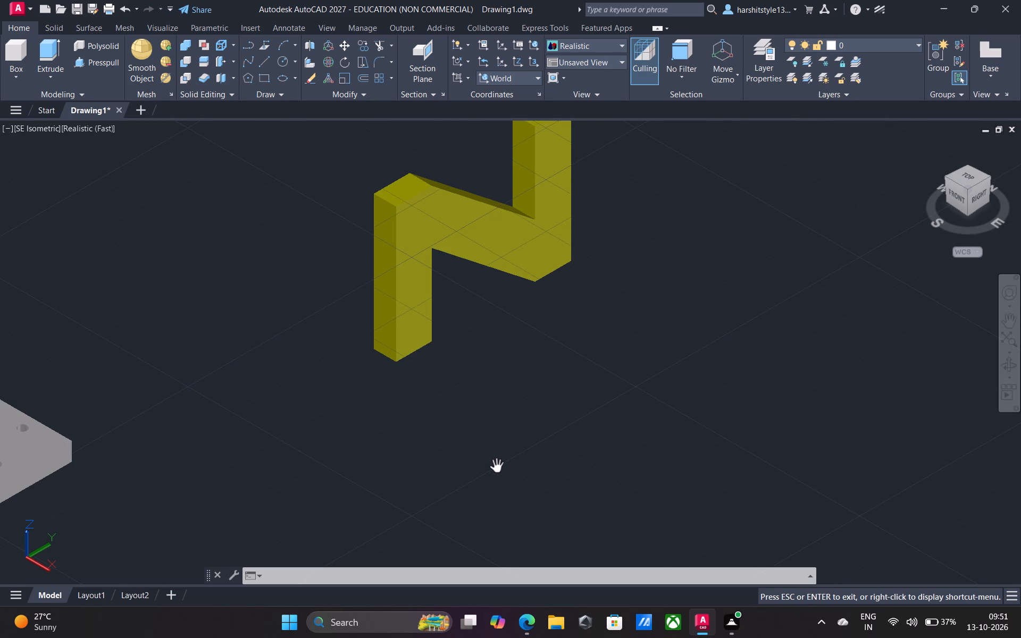
{"action": "key", "text": "F6"}
{"action": "key", "text": "F6"}
{"action": "key", "text": "F7"}
{"action": "key", "text": "F8"}
{"action": "key", "text": "F5"}
{"action": "key", "text": "F5"}
{"action": "key", "text": "Escape"}
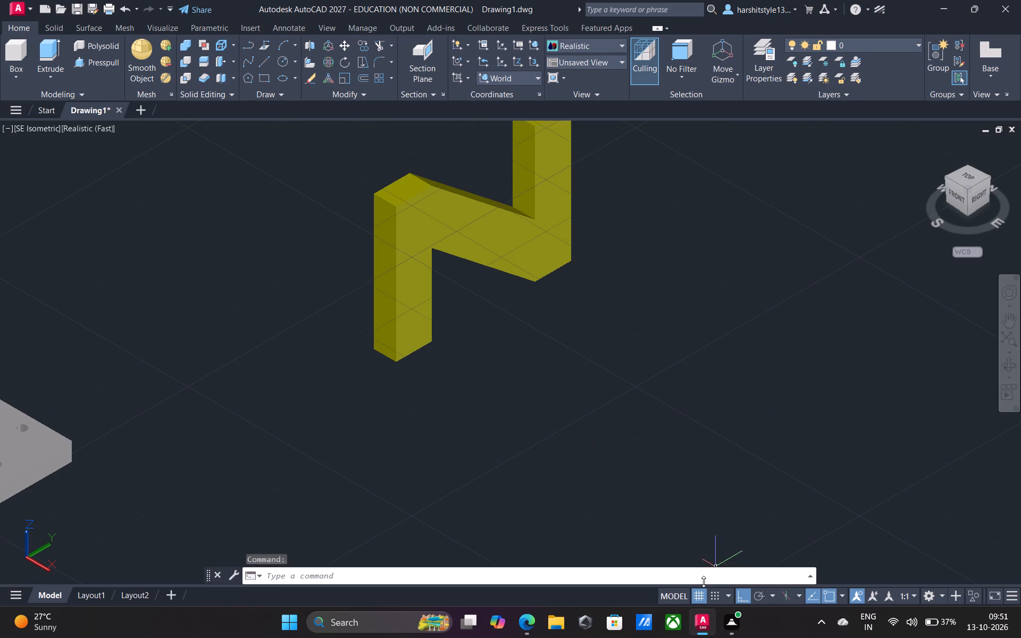
{"action": "left_click", "coordinate": [698, 602]}
Set the UCS to the Right orientation.
{"action": "scroll", "coordinate": [312, 408], "scroll_direction": "down", "scroll_amount": 2}
{"action": "middle_click_drag", "start_coordinate": [299, 410], "coordinate": [303, 410]}
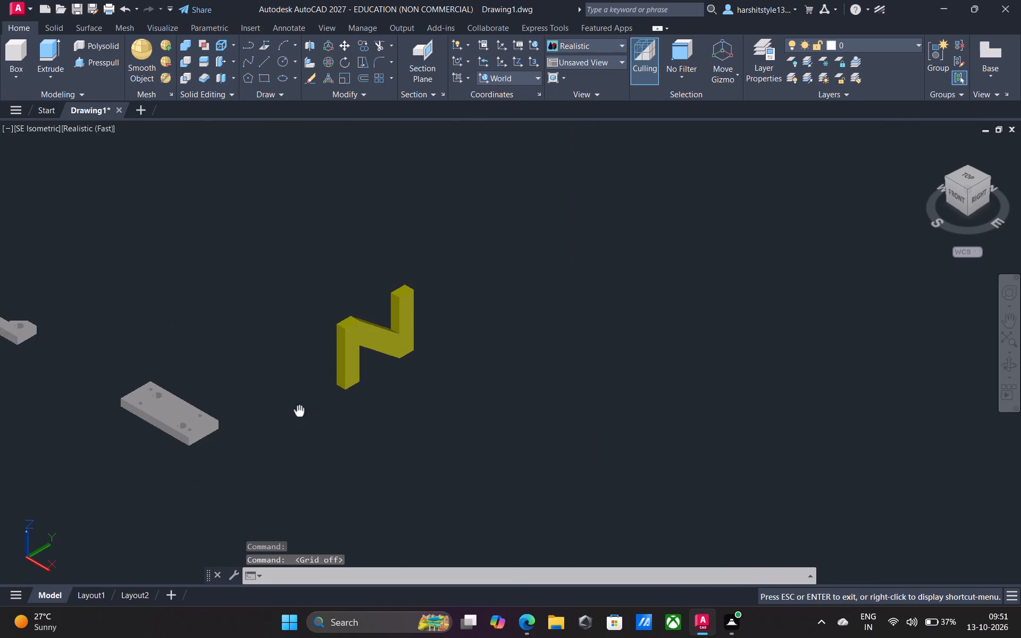
{"action": "middle_click_drag", "start_coordinate": [303, 410], "coordinate": [460, 354]}
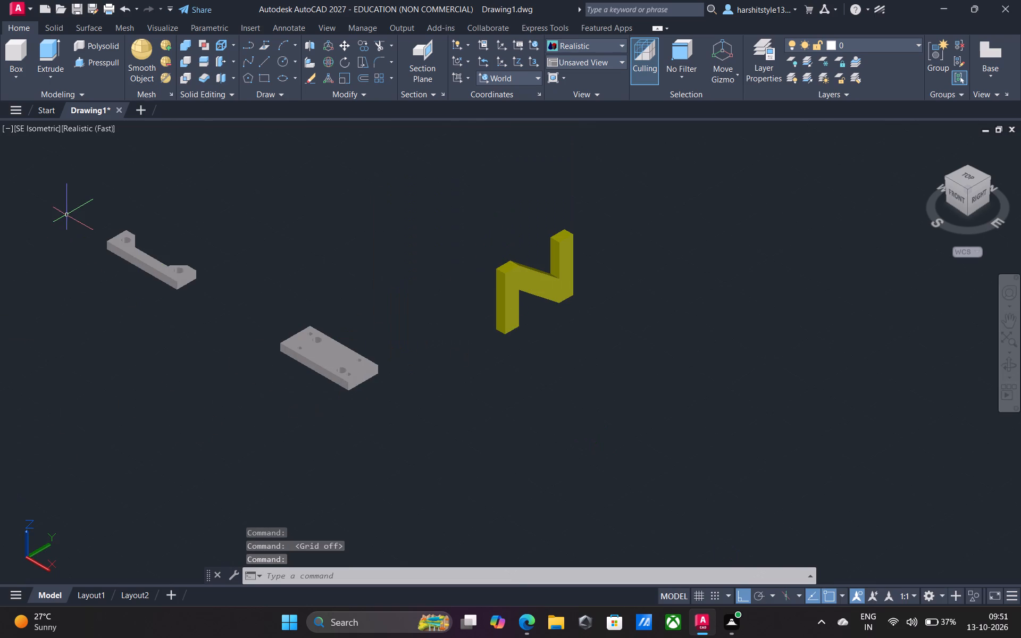
{"action": "left_click_drag", "start_coordinate": [71, 211], "coordinate": [115, 257]}
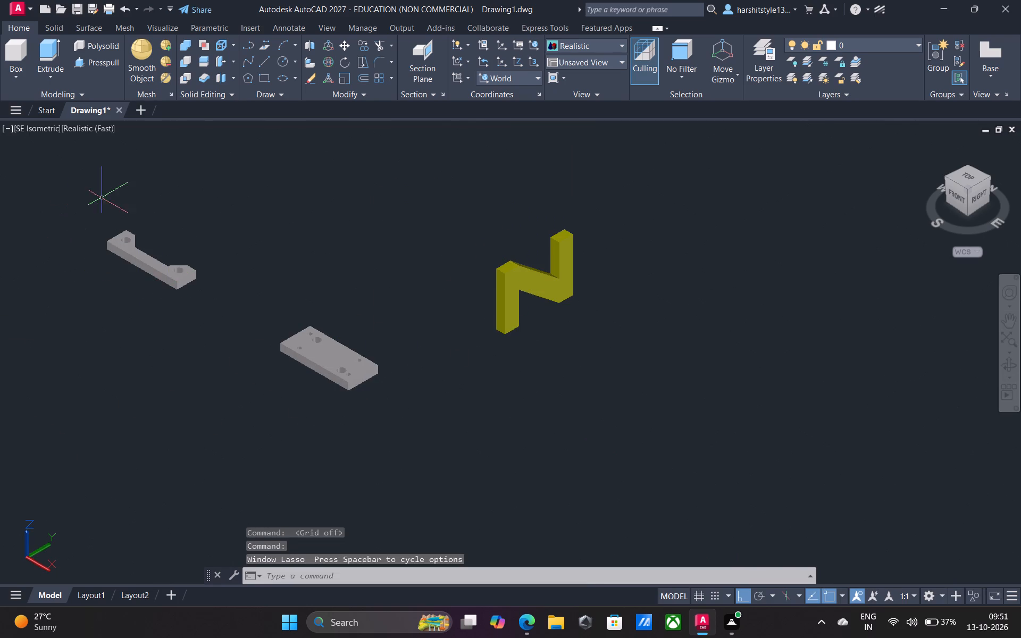
{"action": "middle_click_drag", "start_coordinate": [610, 331], "coordinate": [466, 339]}
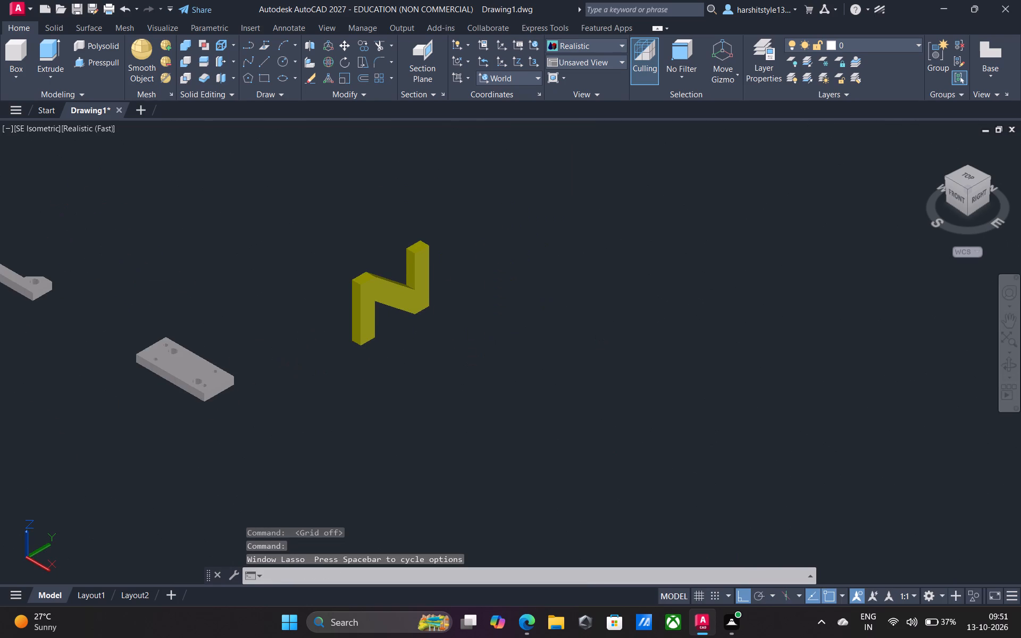
{"action": "scroll", "coordinate": [417, 284], "scroll_direction": "up", "scroll_amount": 4}
{"action": "scroll", "coordinate": [346, 234], "scroll_direction": "down", "scroll_amount": 1}
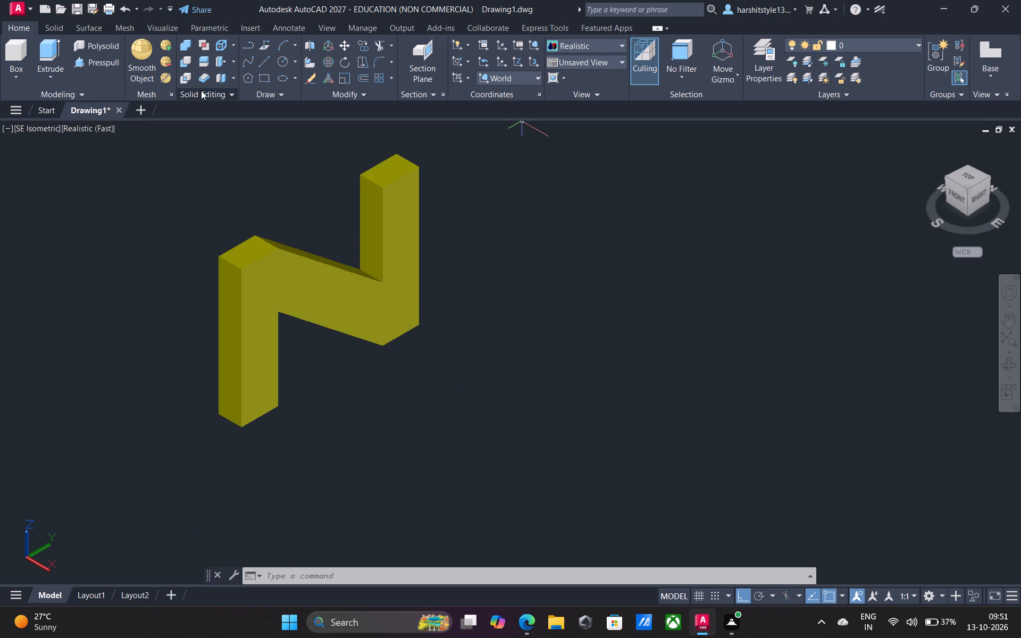
{"action": "left_click", "coordinate": [538, 75]}
{"action": "left_click", "coordinate": [501, 153]}
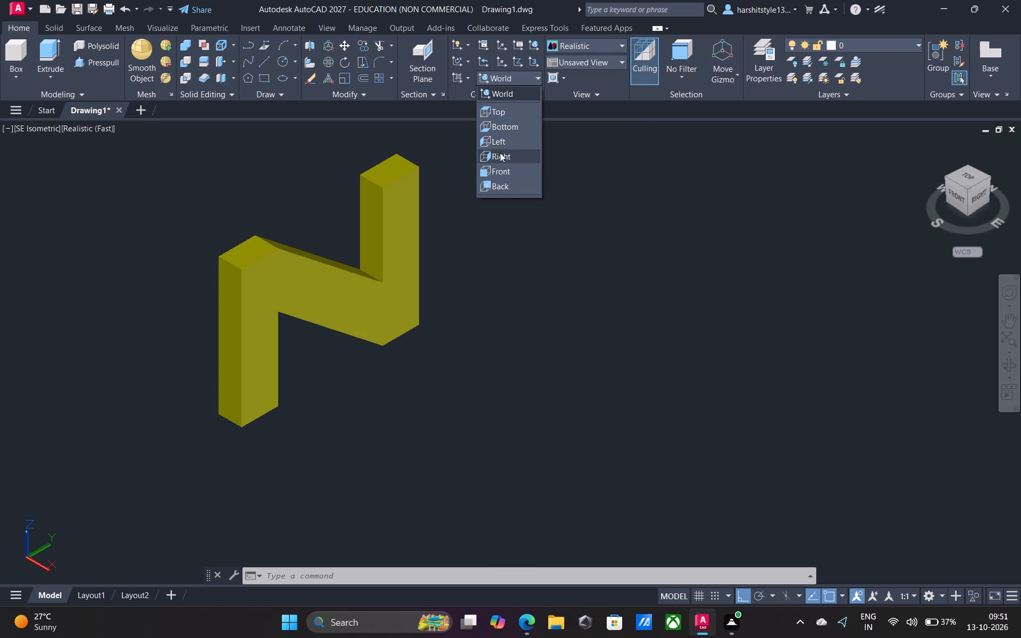
Draw a line 43 long in the negative X direction, in the empty space beside the yellow Z-shaped solid.
{"action": "middle_click_drag", "start_coordinate": [598, 209], "coordinate": [363, 305]}
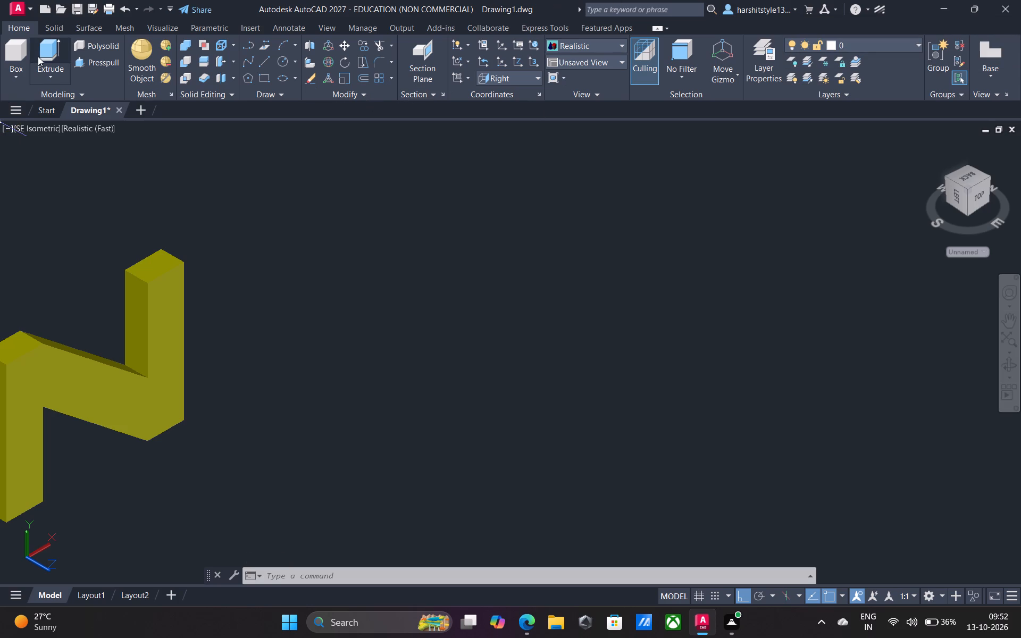
{"action": "left_click", "coordinate": [264, 59]}
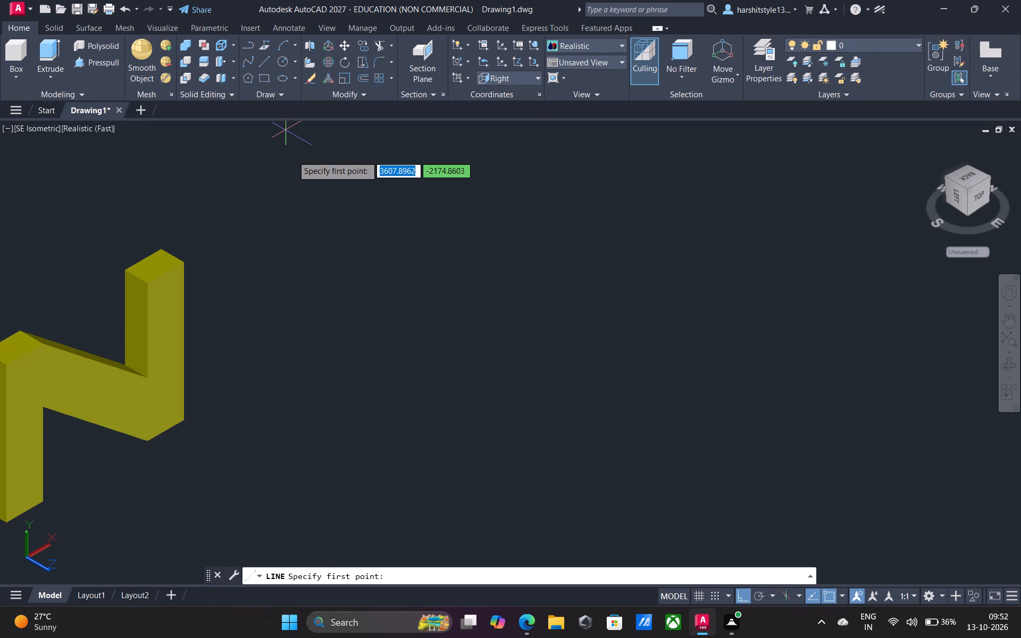
{"action": "left_click", "coordinate": [540, 249]}
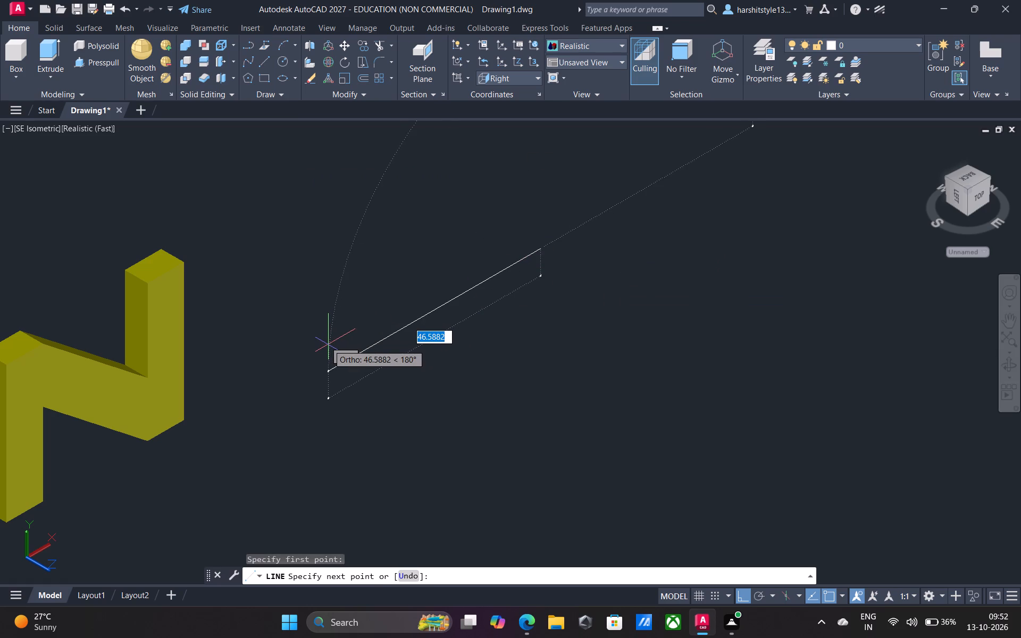
{"action": "type", "text": "43"}
{"action": "key", "text": "Return"}
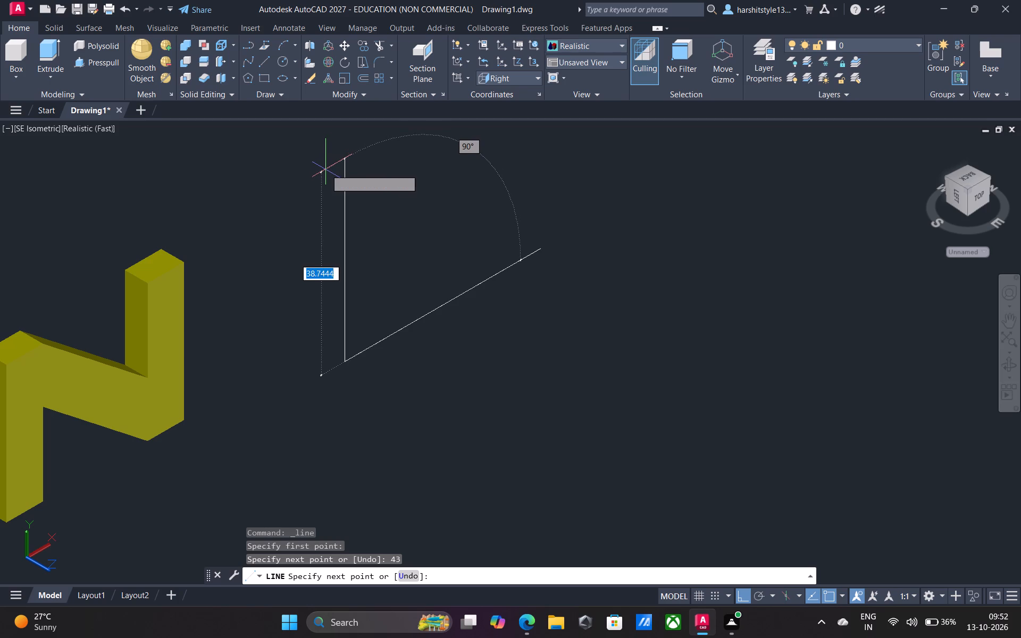
{"action": "key", "text": "Return"}
Draw a line 15 long in the negative X direction from the lower end of the 43-long line.
{"action": "key", "text": "space"}
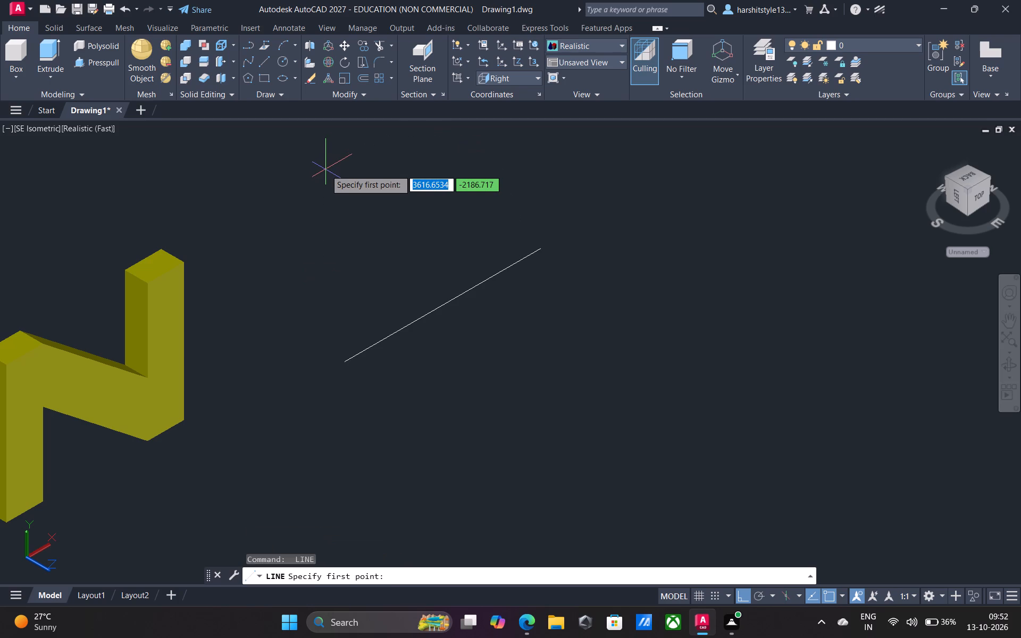
{"action": "left_click", "coordinate": [342, 364]}
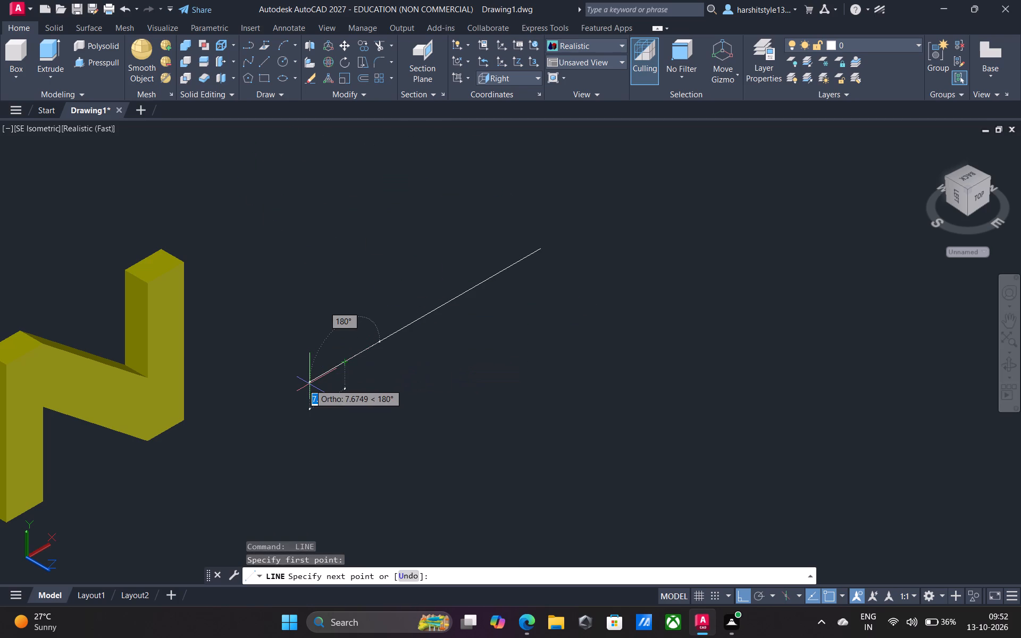
{"action": "type", "text": "15"}
{"action": "key", "text": "Return"}
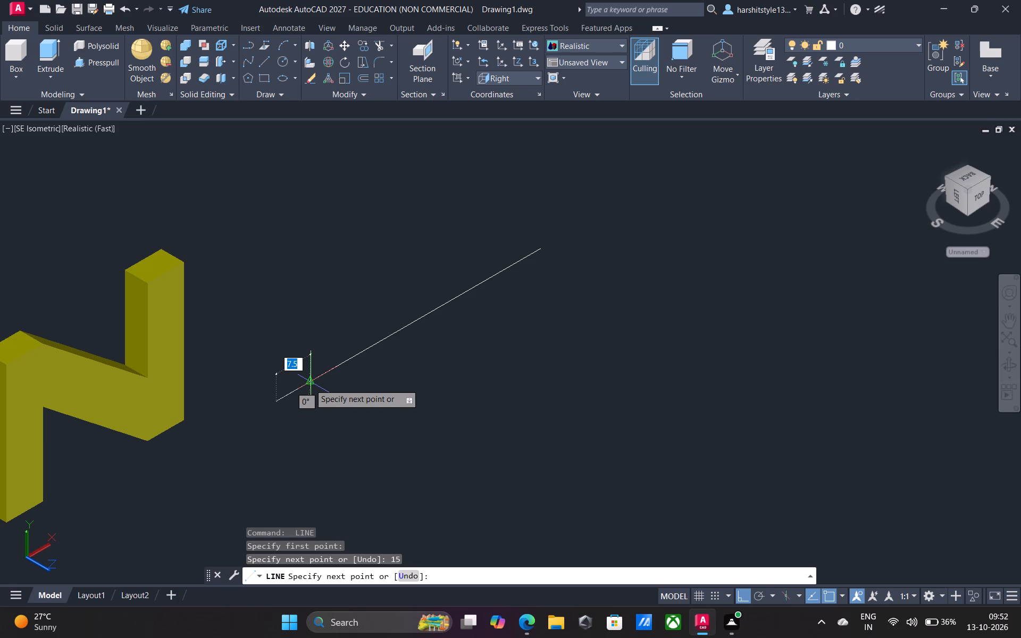
{"action": "key", "text": "Return"}
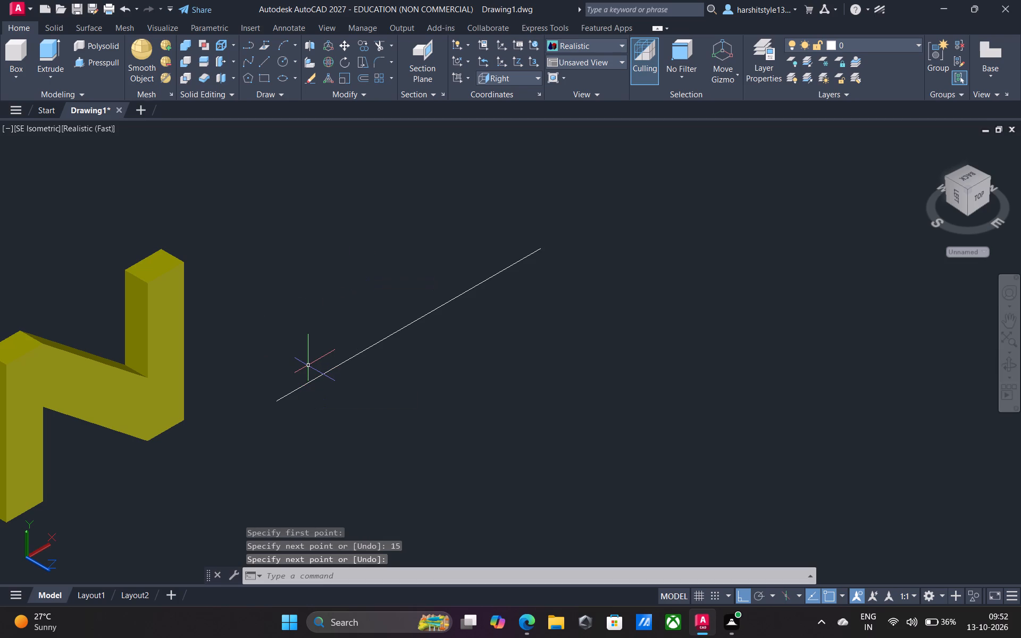
Draw a line 14 long in the positive Y direction from the free end of the 15-long line.
{"action": "key", "text": "space"}
{"action": "left_click", "coordinate": [275, 403]}
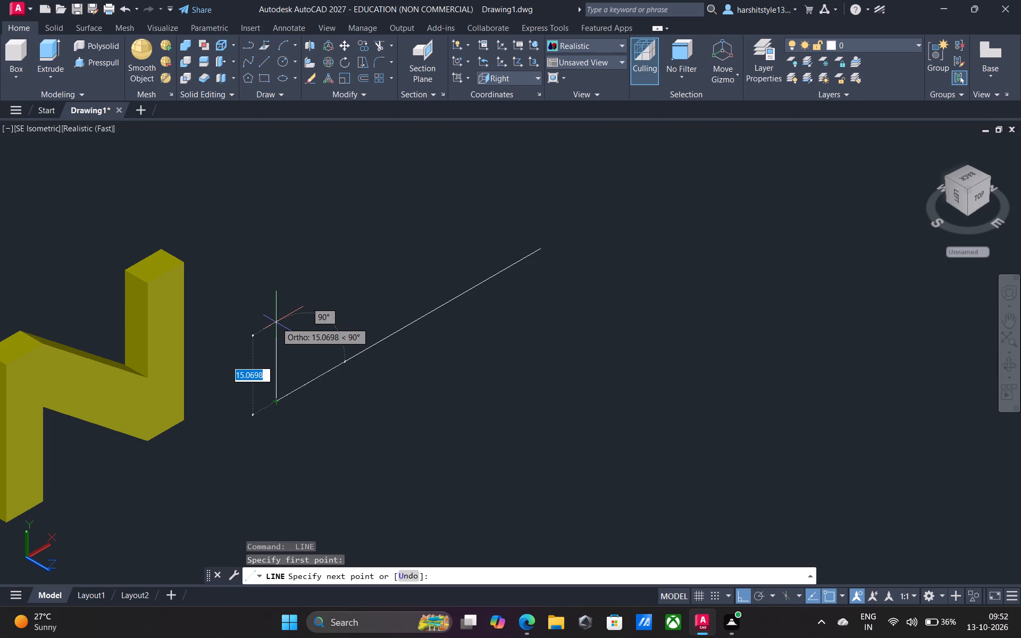
{"action": "type", "text": "14"}
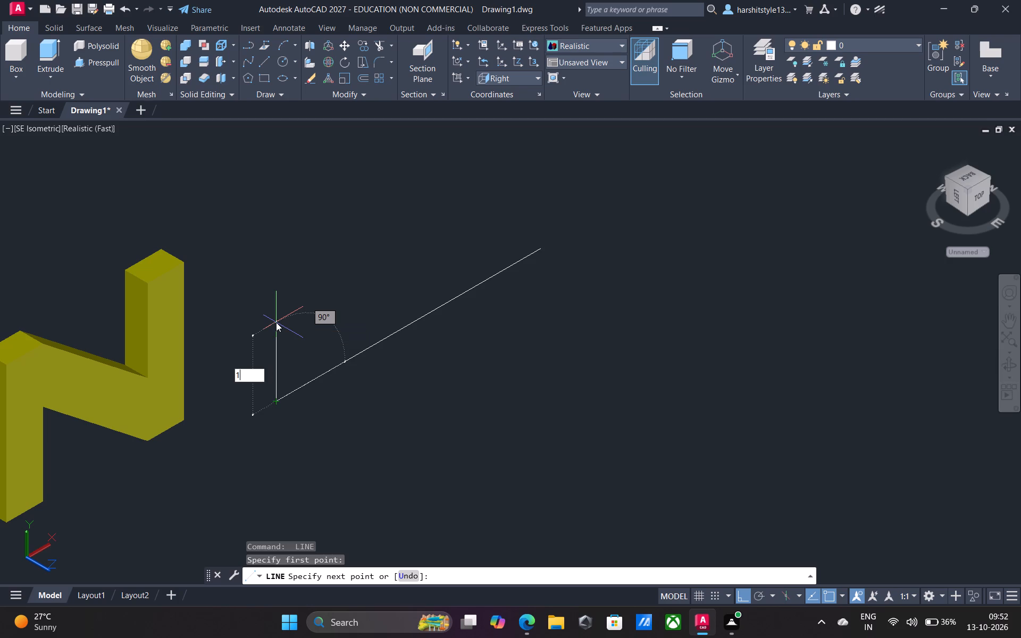
{"action": "key", "text": "Return"}
{"action": "key", "text": "Return"}
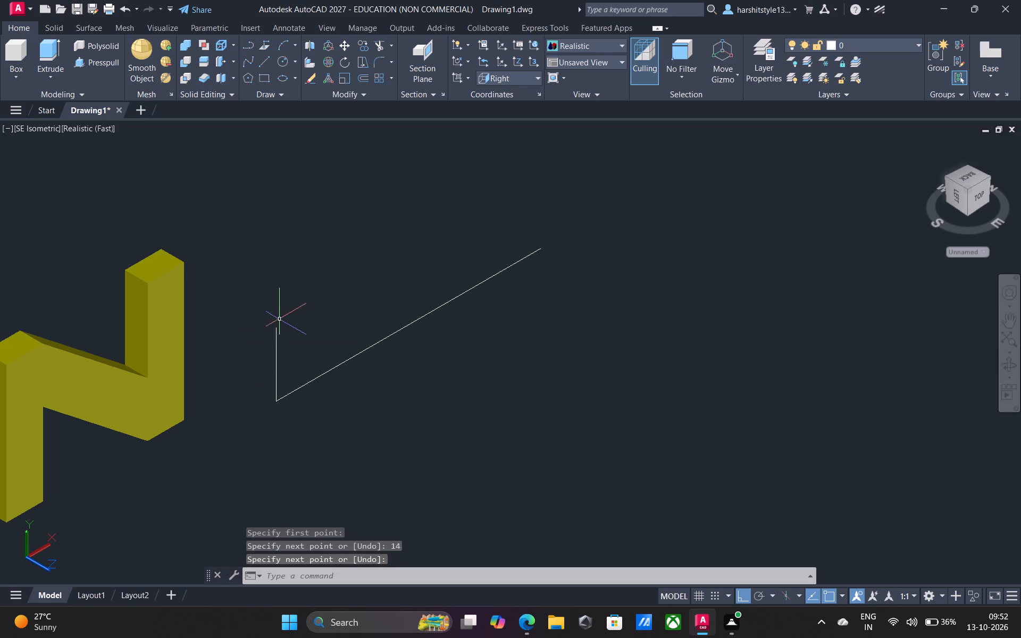
Draw a line 37 long in the positive Y direction from the top end of the 14-long line.
{"action": "key", "text": "space"}
{"action": "left_click", "coordinate": [274, 328]}
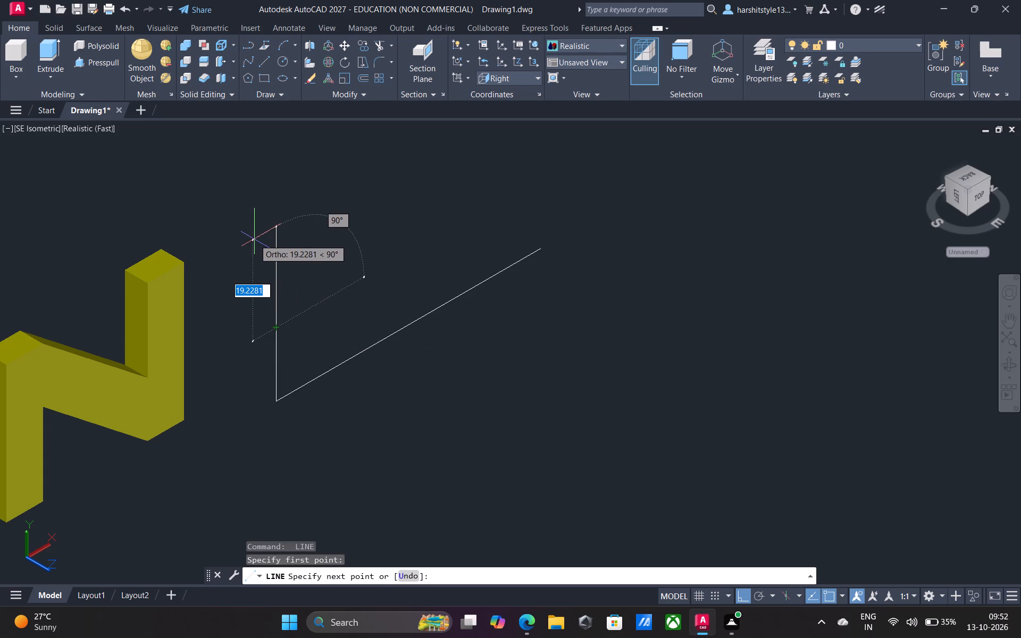
{"action": "key", "text": "3"}
{"action": "key", "text": "7"}
{"action": "key", "text": "Return"}
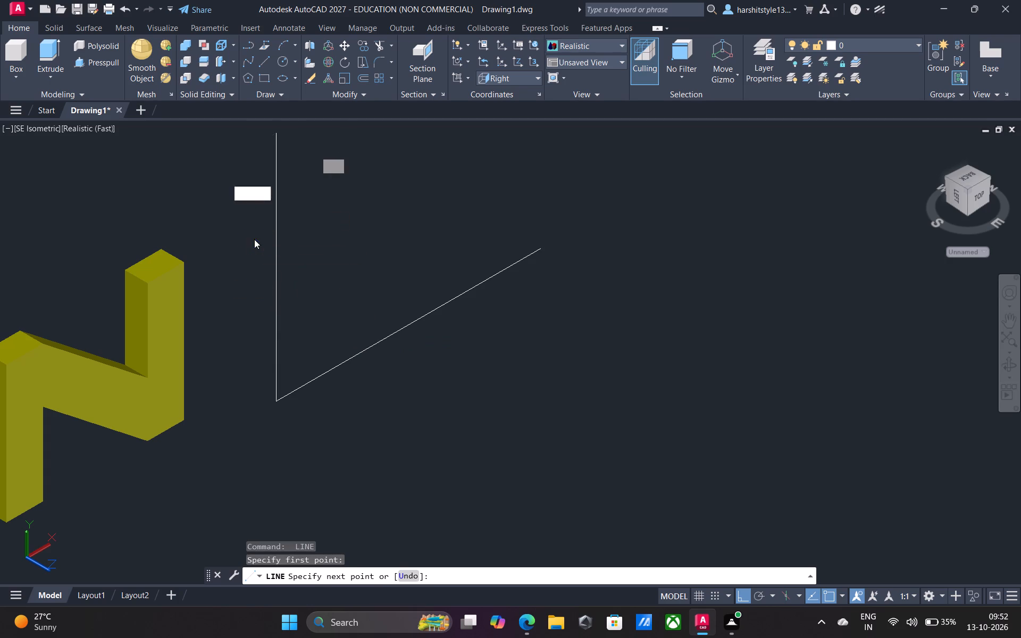
{"action": "key", "text": "Return"}
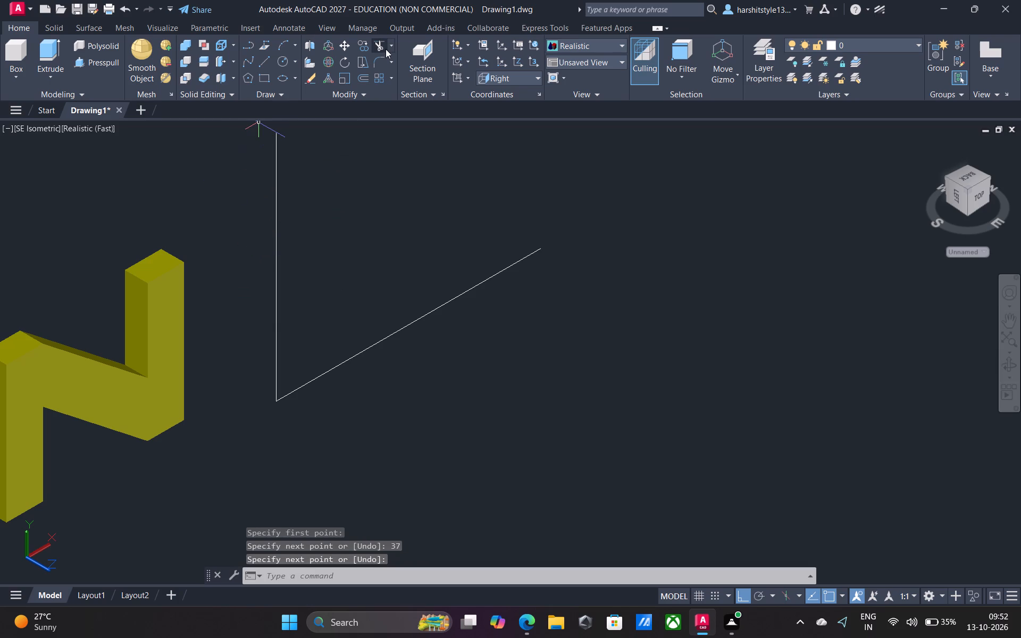
Trim away the 15-long and 14-long construction lines at the lower corner of the profile.
{"action": "left_click", "coordinate": [382, 41]}
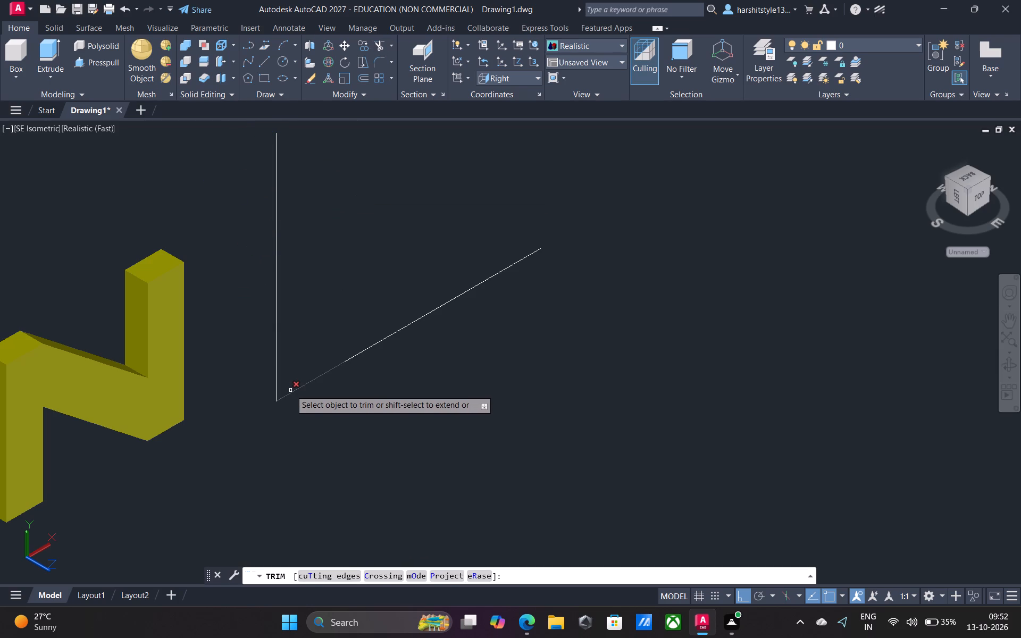
{"action": "left_click_drag", "start_coordinate": [290, 384], "coordinate": [296, 404]}
{"action": "left_click", "coordinate": [274, 377]}
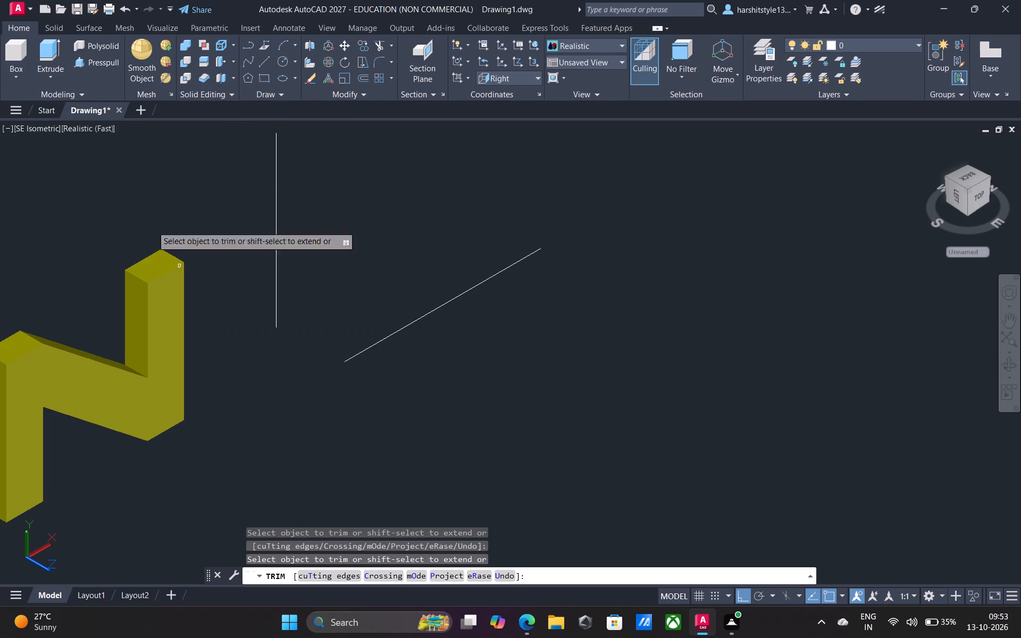
Draw a sloped line joining the bottom end of the 37-long vertical line to the near end of the 43-long line.
{"action": "left_click", "coordinate": [265, 59]}
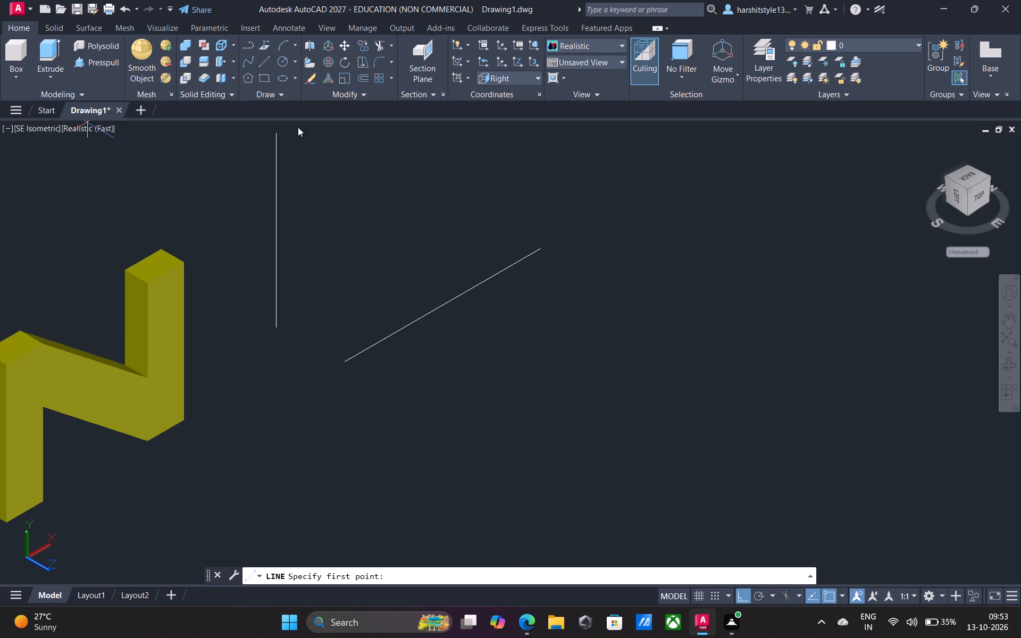
{"action": "left_click", "coordinate": [277, 330]}
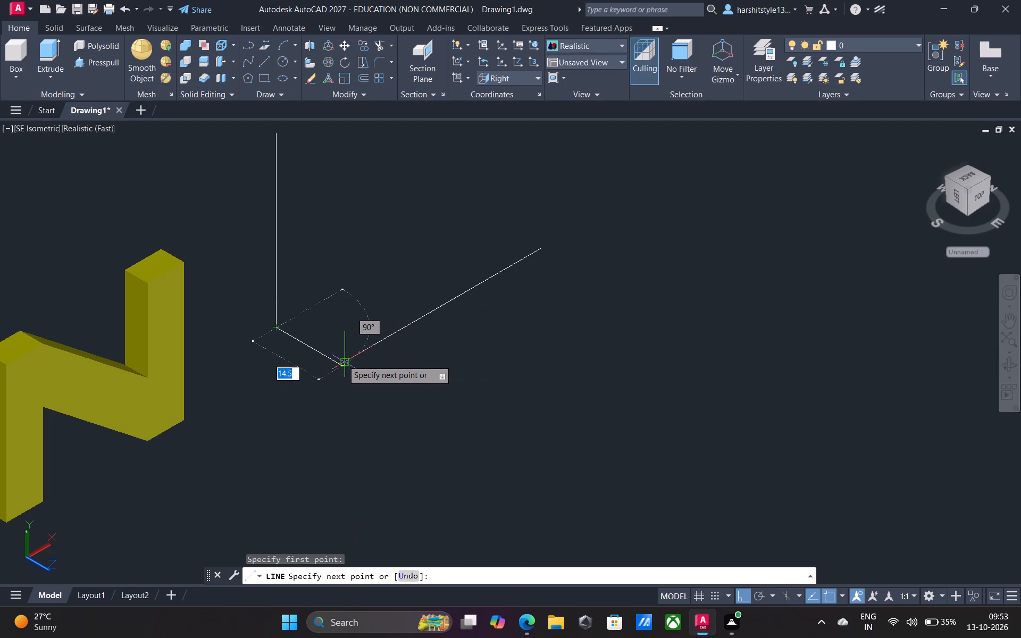
{"action": "left_click", "coordinate": [342, 360]}
{"action": "key", "text": "Return"}
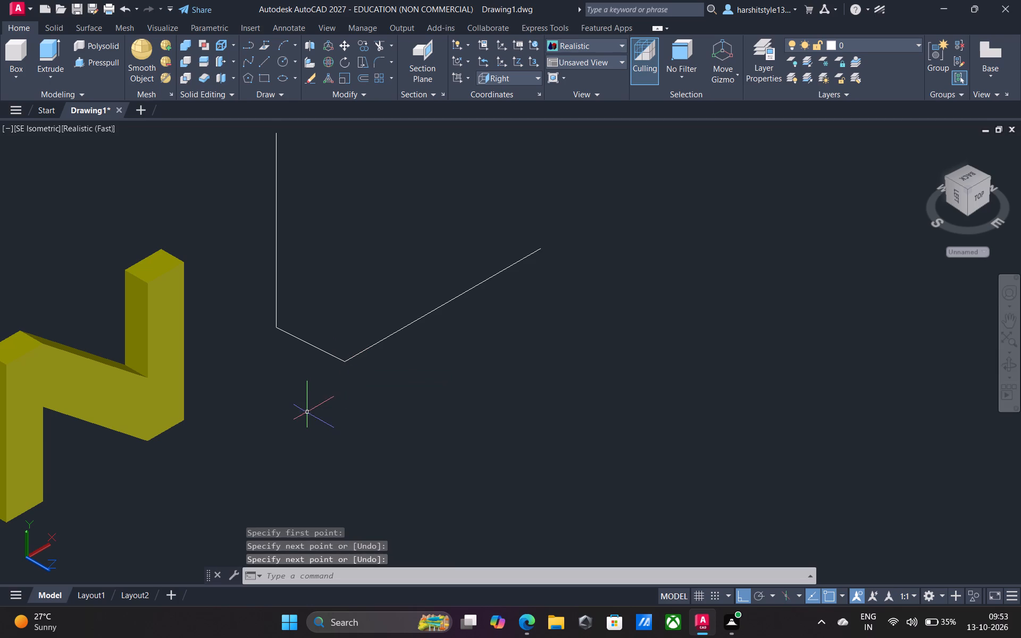
From the top end of the 37-long line, draw lines 14 long in positive Y and 15 long in positive X.
{"action": "middle_click_drag", "start_coordinate": [308, 409], "coordinate": [311, 467]}
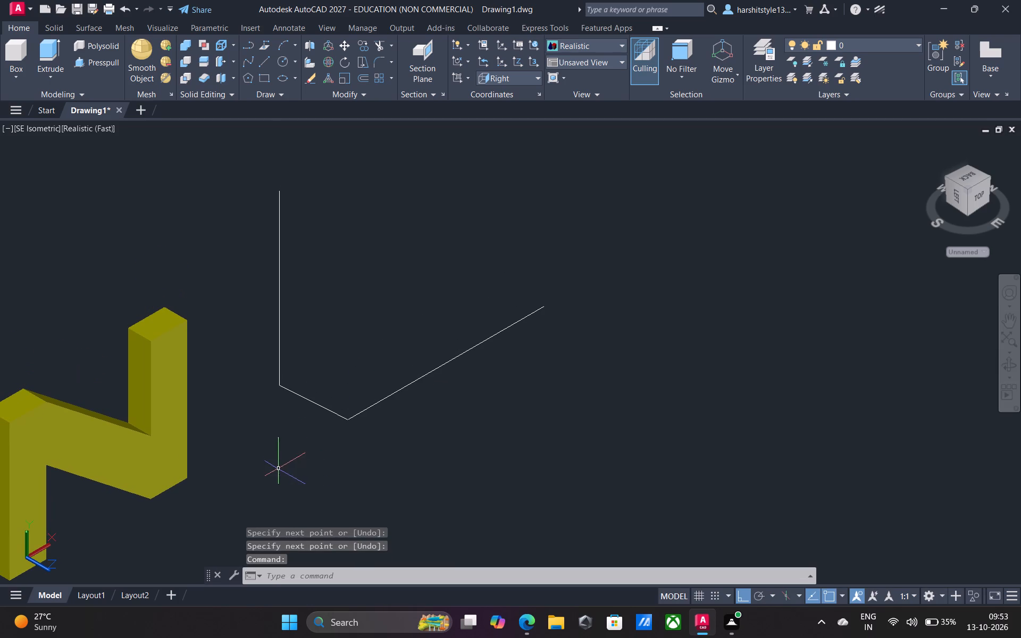
{"action": "middle_click_drag", "start_coordinate": [356, 254], "coordinate": [422, 351]}
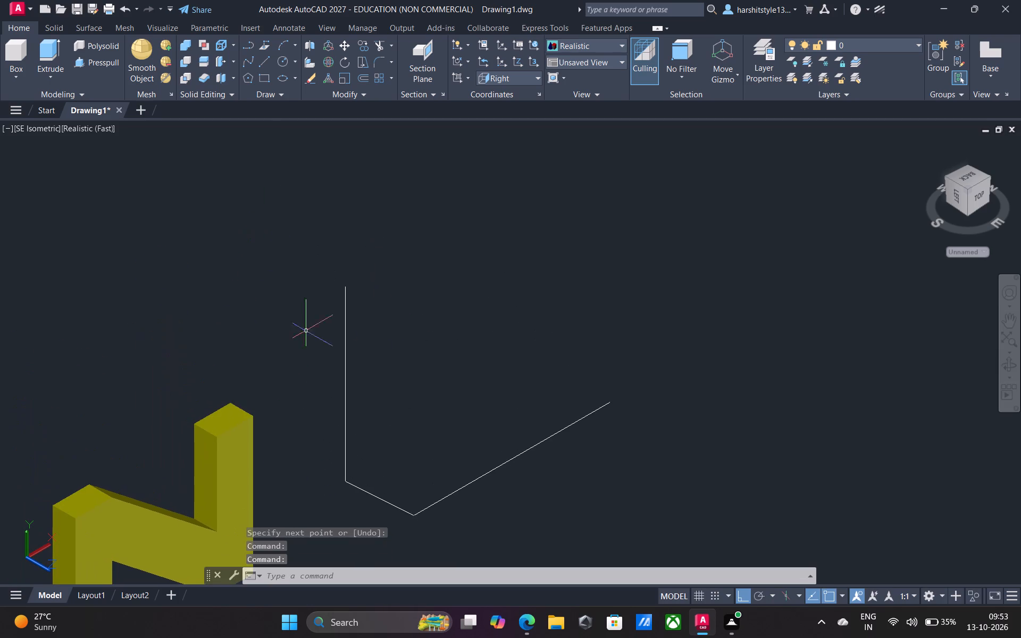
{"action": "left_click", "coordinate": [263, 58]}
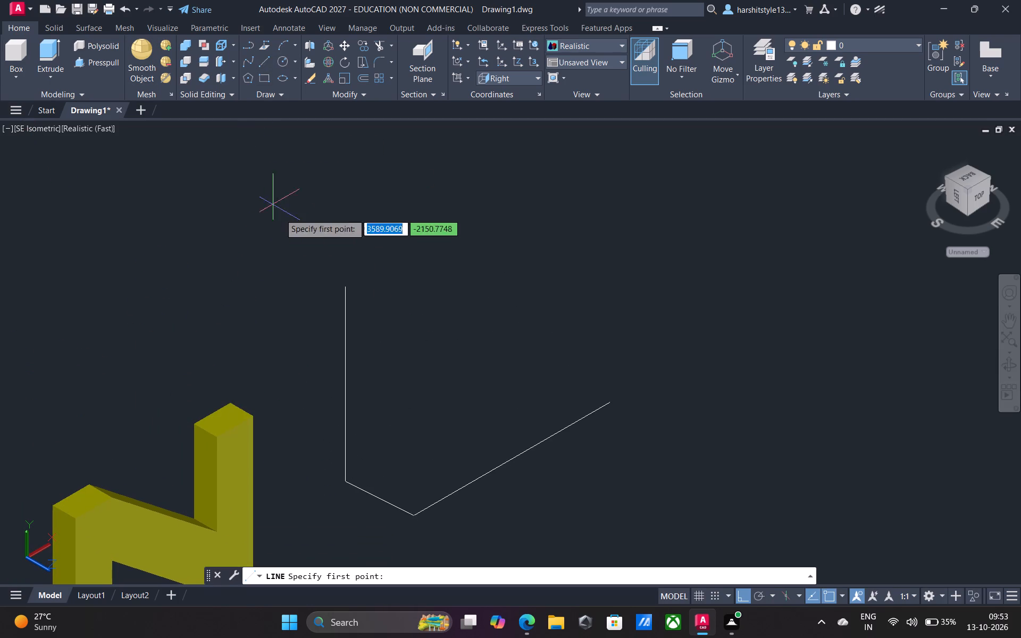
{"action": "left_click", "coordinate": [348, 290]}
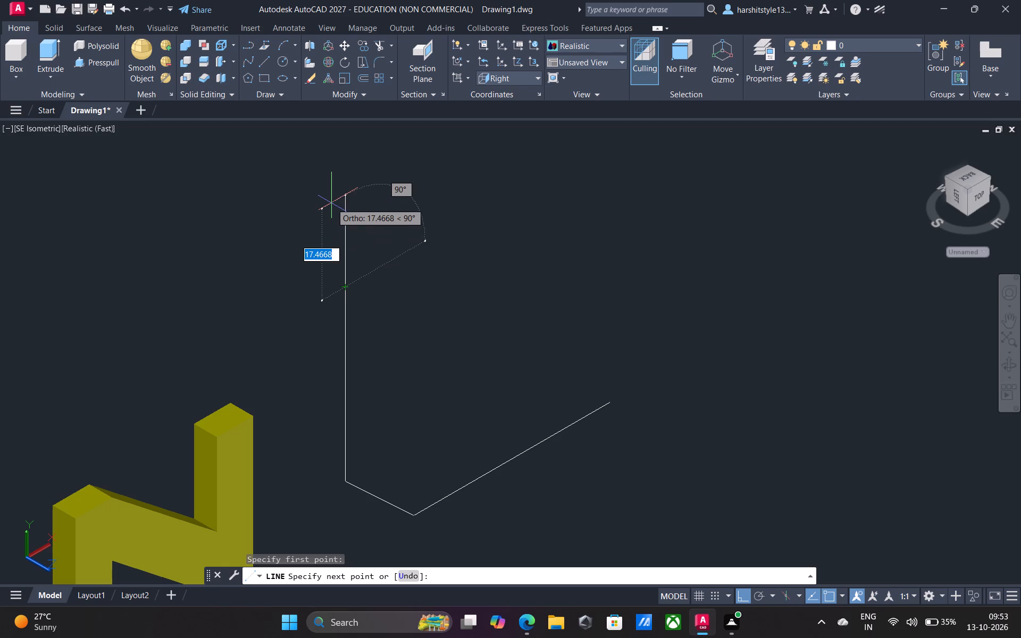
{"action": "type", "text": "14"}
{"action": "key", "text": "Return"}
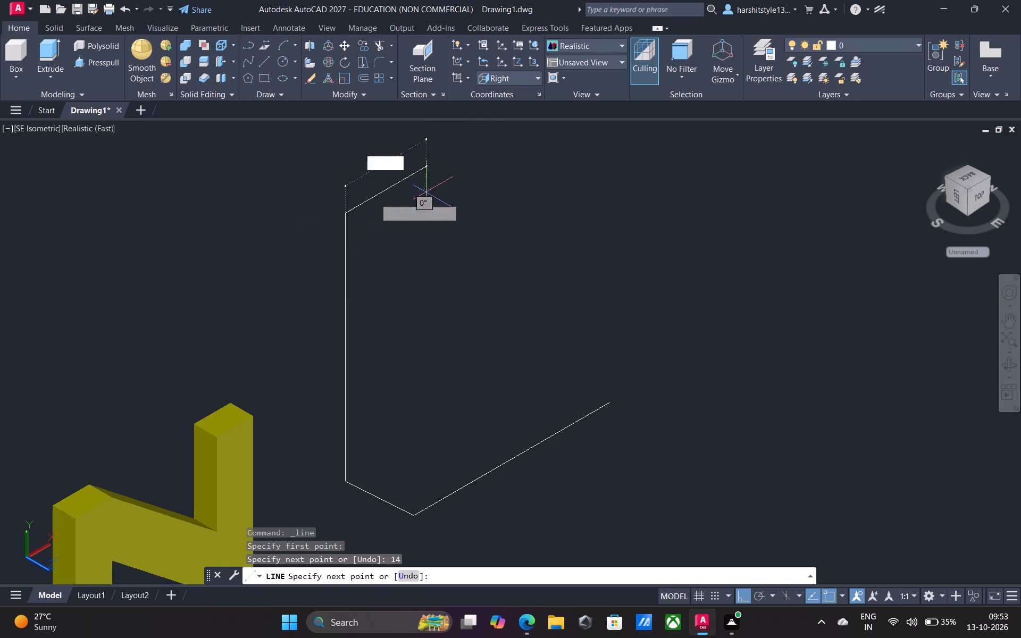
{"action": "type", "text": "15"}
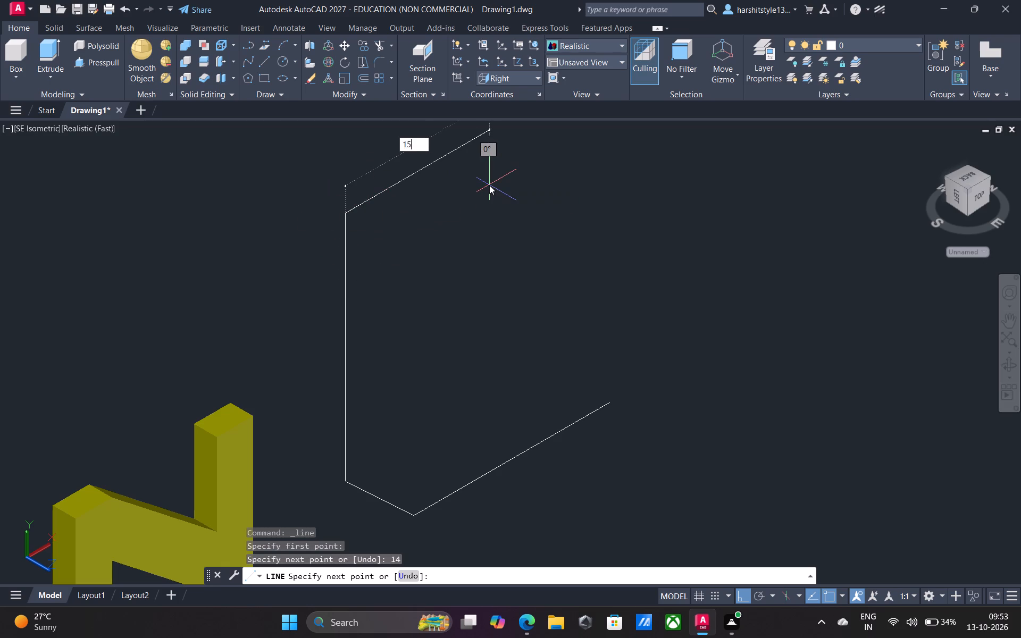
{"action": "key", "text": "Return"}
{"action": "key", "text": "space"}
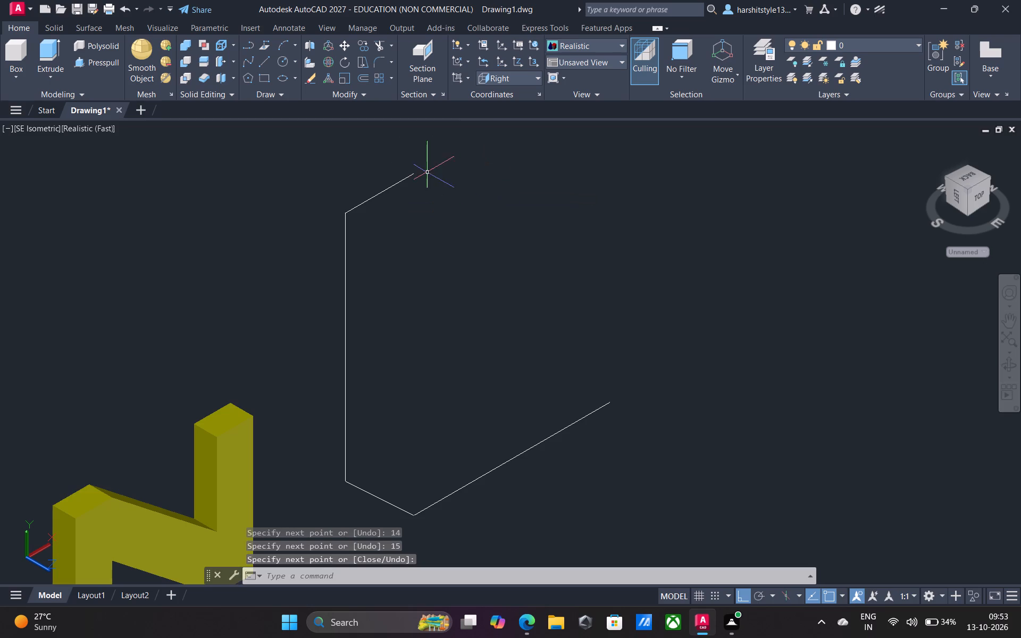
Draw a line 43 long in the positive X direction from the free end of the upper 15-long line.
{"action": "middle_click_drag", "start_coordinate": [476, 231], "coordinate": [434, 306]}
{"action": "scroll", "coordinate": [434, 306], "scroll_direction": "up", "scroll_amount": 1}
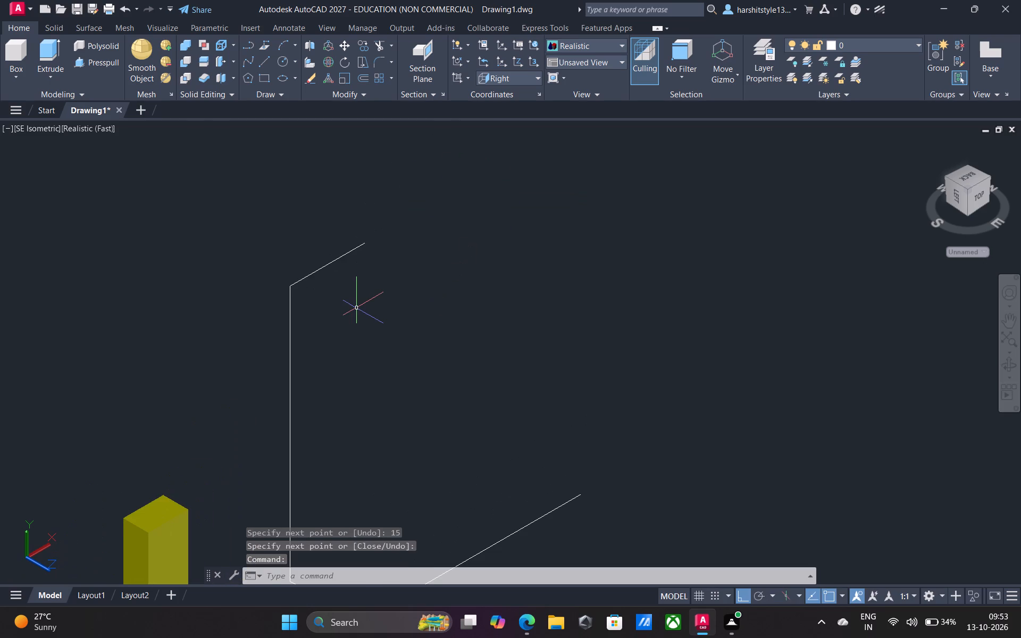
{"action": "key", "text": "space"}
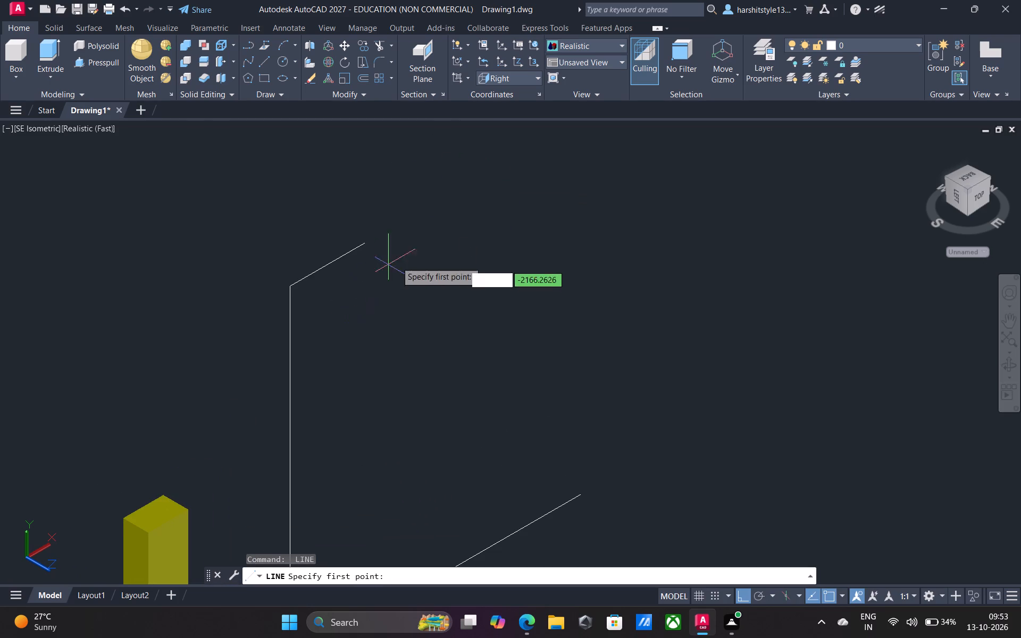
{"action": "left_click", "coordinate": [366, 246]}
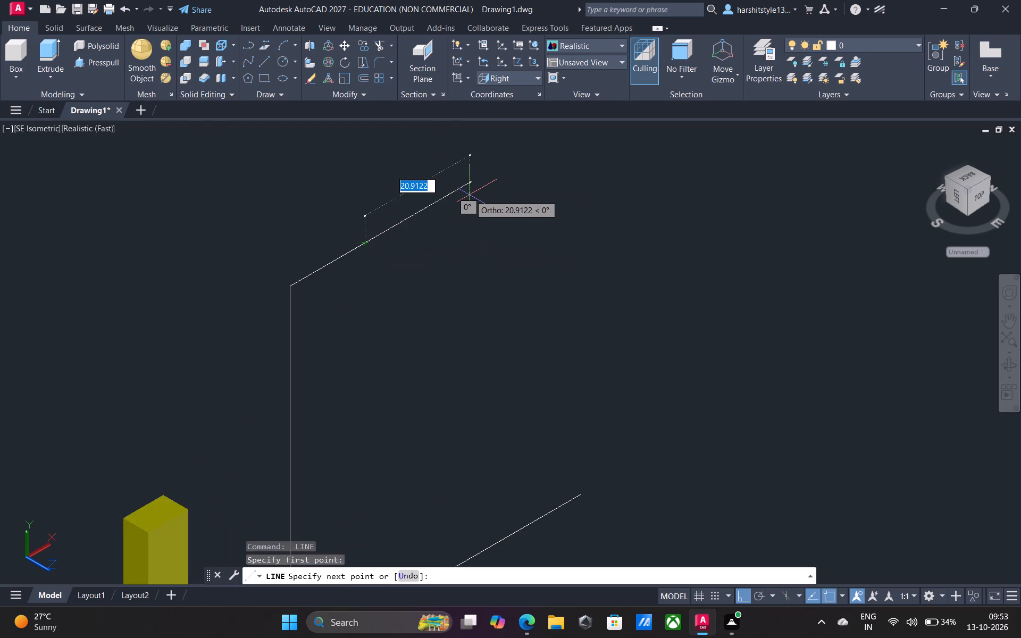
{"action": "key", "text": "4"}
{"action": "key", "text": "3"}
{"action": "key", "text": "Return"}
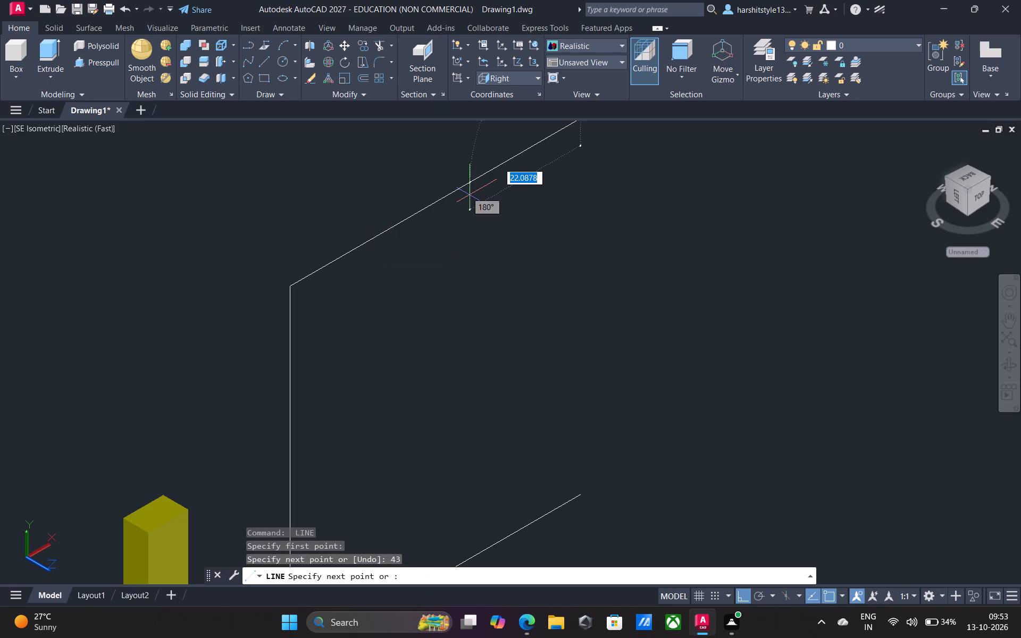
{"action": "key", "text": "Return"}
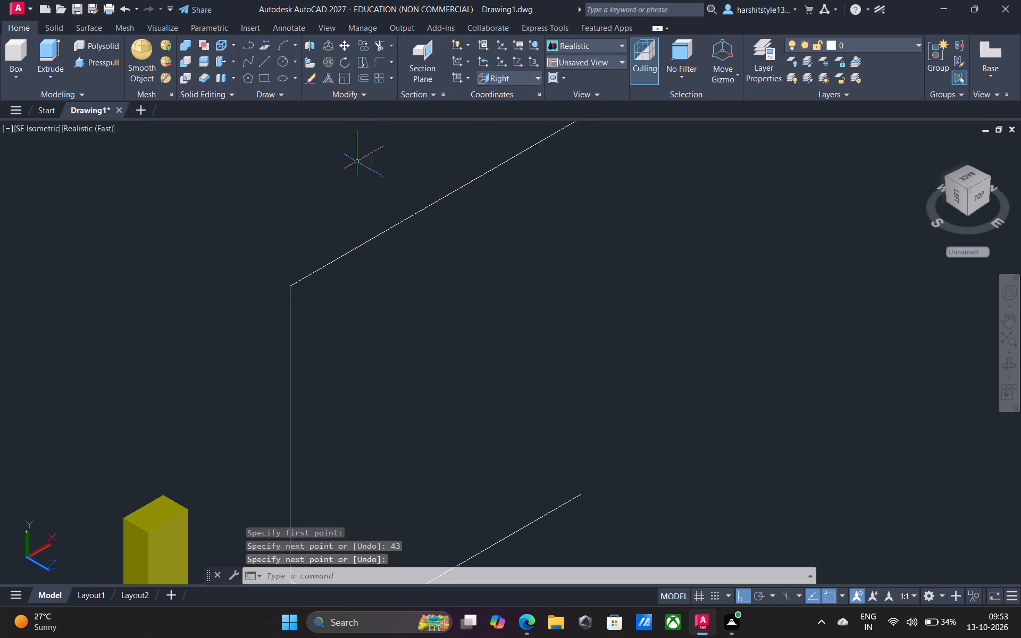
Trim away the 15-long and 14-long construction lines at the upper corner of the profile.
{"action": "left_click", "coordinate": [379, 43]}
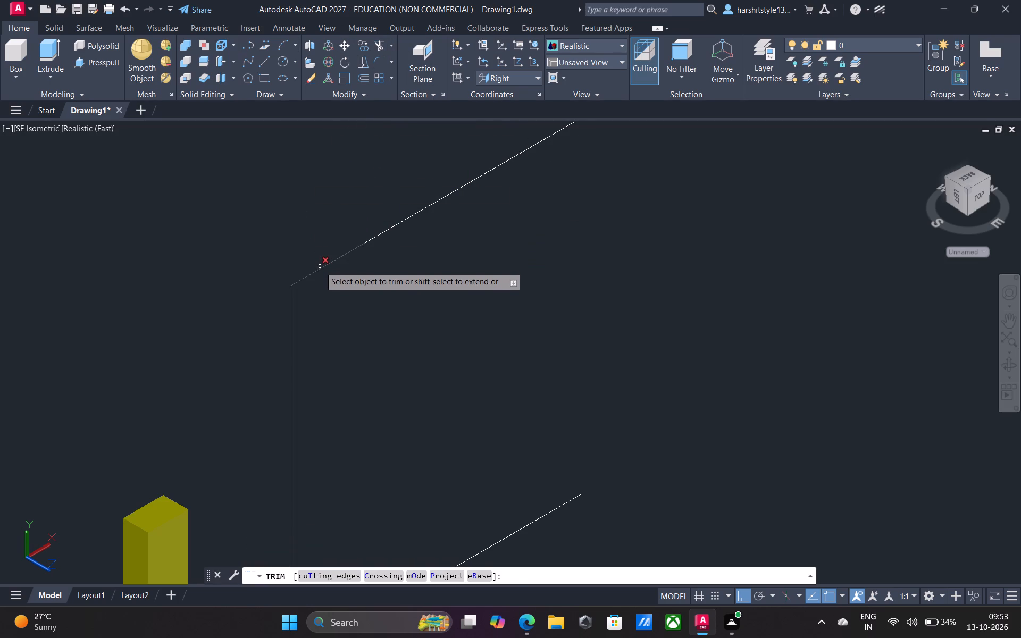
{"action": "left_click", "coordinate": [320, 266]}
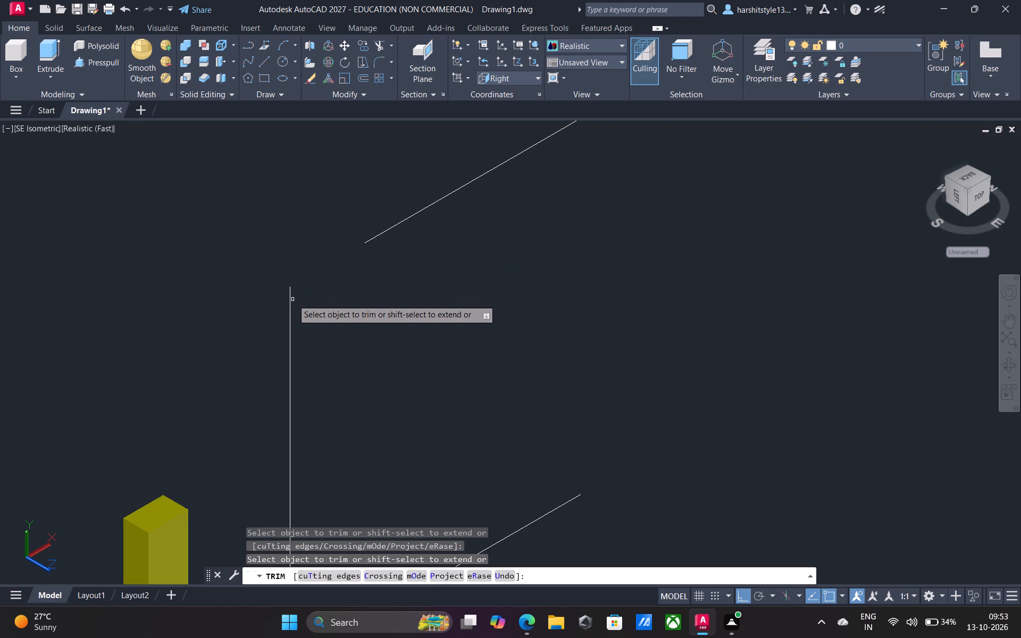
{"action": "left_click", "coordinate": [289, 297]}
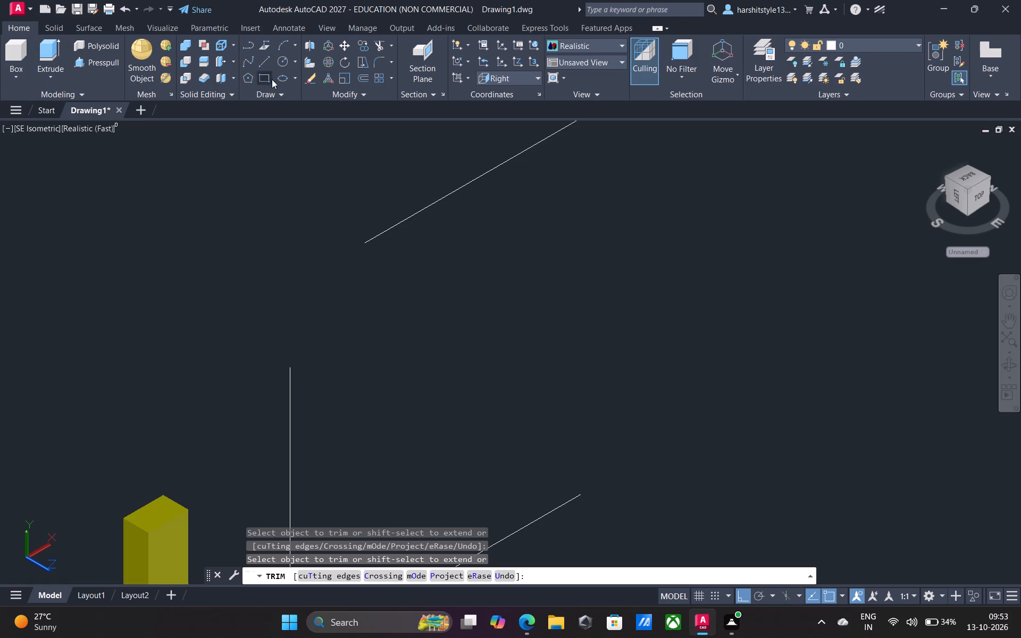
Draw a sloped line joining the near end of the upper 43-long line to the top of the 37-long vertical line.
{"action": "left_click", "coordinate": [264, 63]}
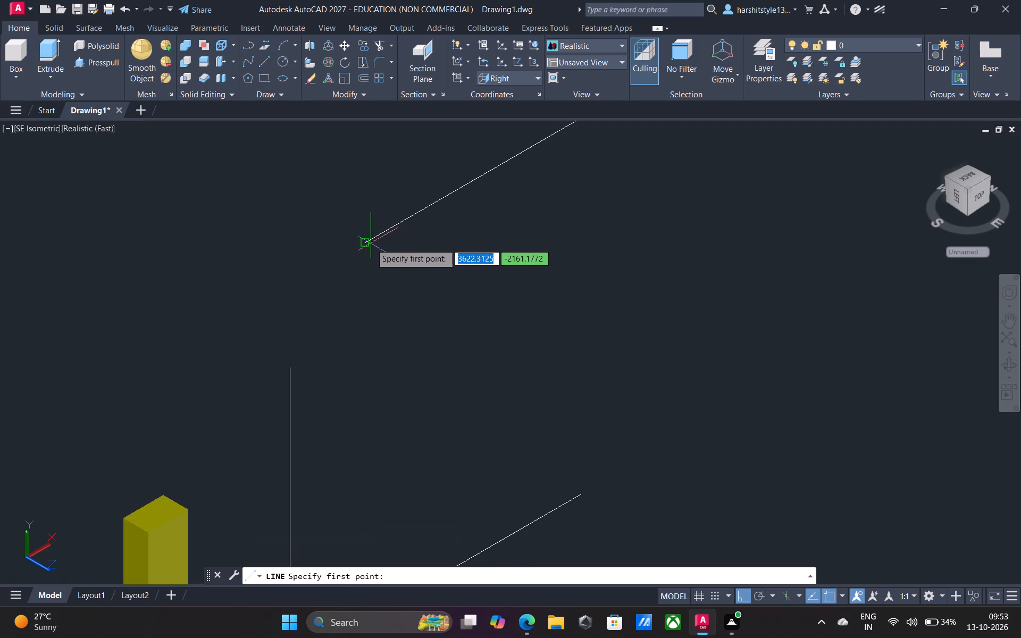
{"action": "left_click", "coordinate": [366, 244]}
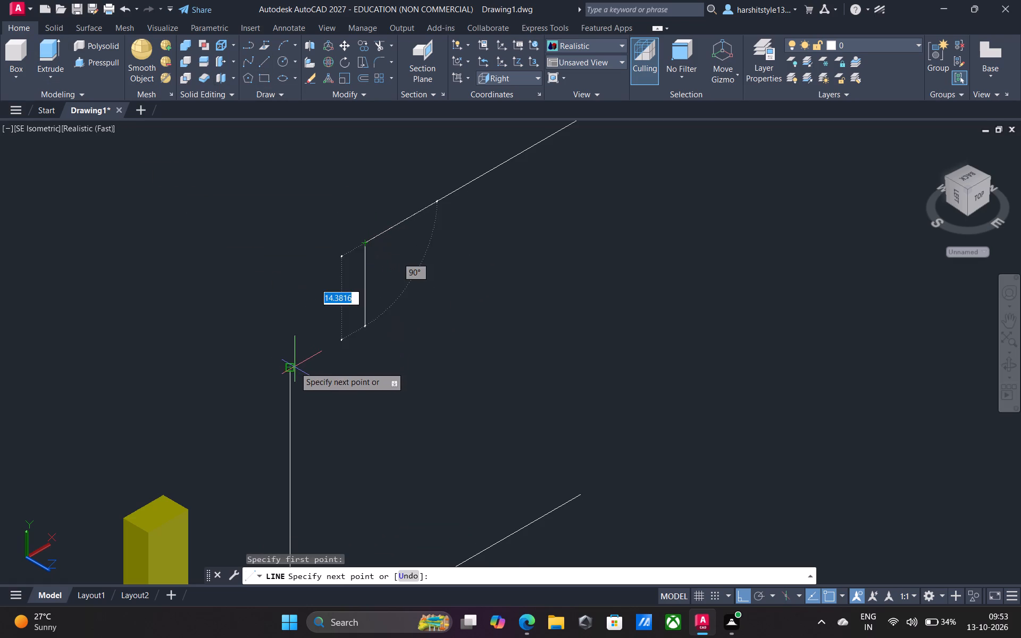
{"action": "left_click", "coordinate": [290, 369]}
{"action": "key", "text": "Return"}
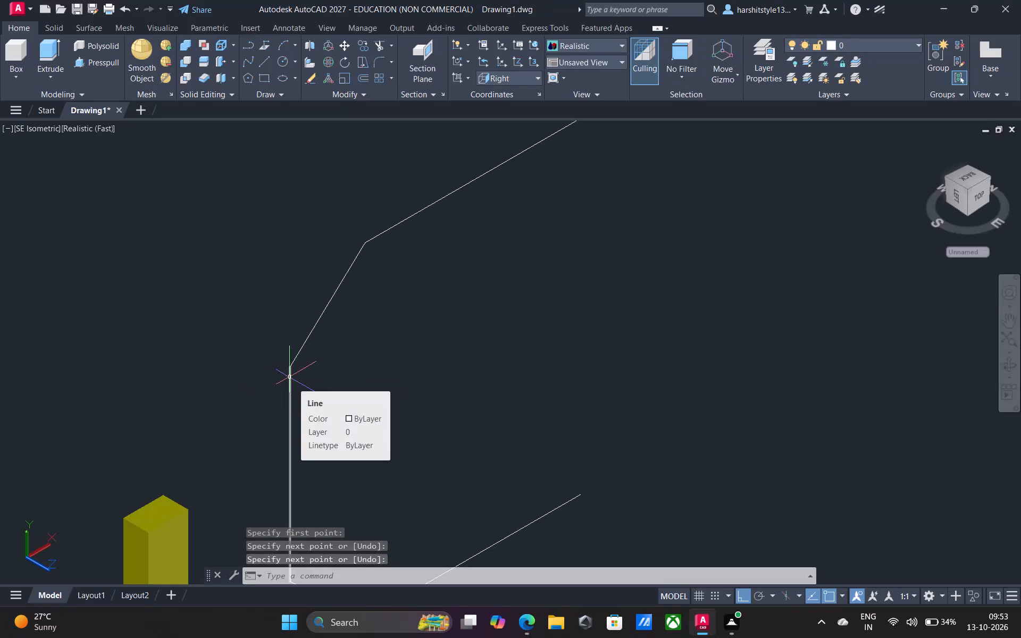
{"action": "scroll", "coordinate": [419, 366], "scroll_direction": "down", "scroll_amount": 2}
{"action": "middle_click_drag", "start_coordinate": [399, 369], "coordinate": [362, 358]}
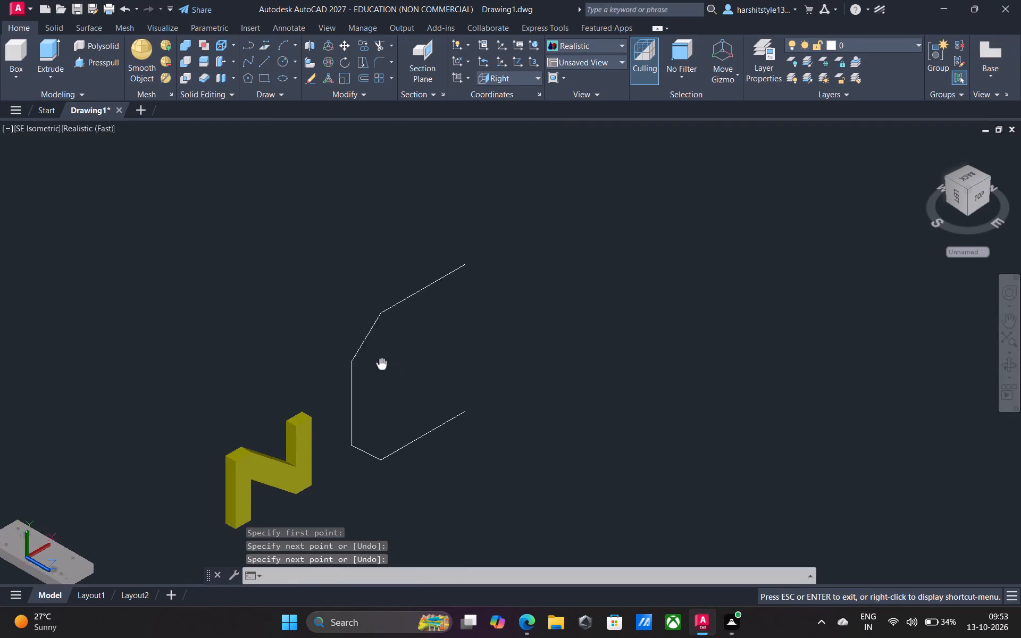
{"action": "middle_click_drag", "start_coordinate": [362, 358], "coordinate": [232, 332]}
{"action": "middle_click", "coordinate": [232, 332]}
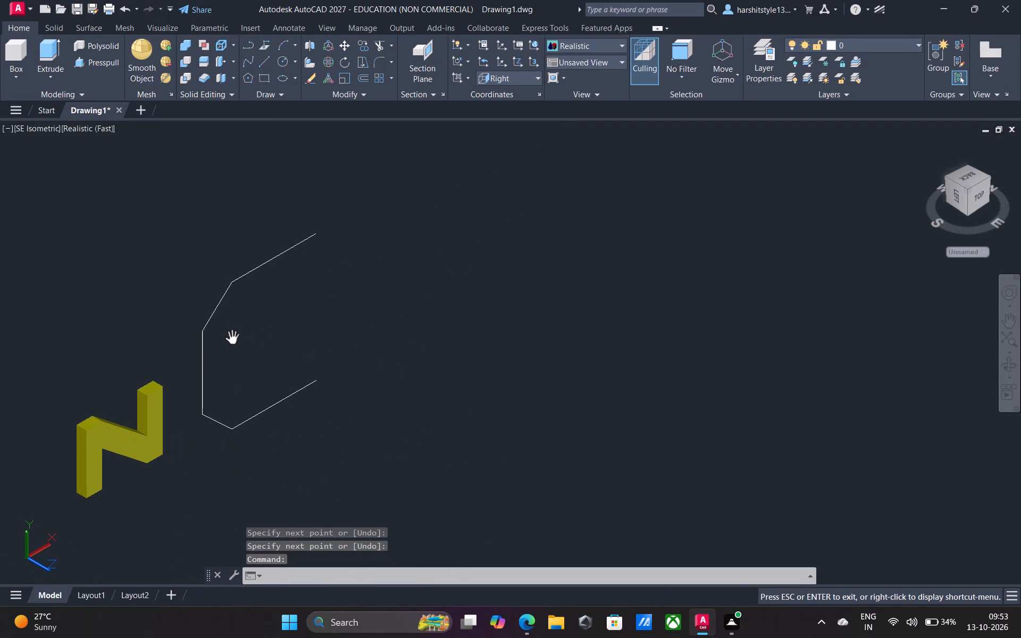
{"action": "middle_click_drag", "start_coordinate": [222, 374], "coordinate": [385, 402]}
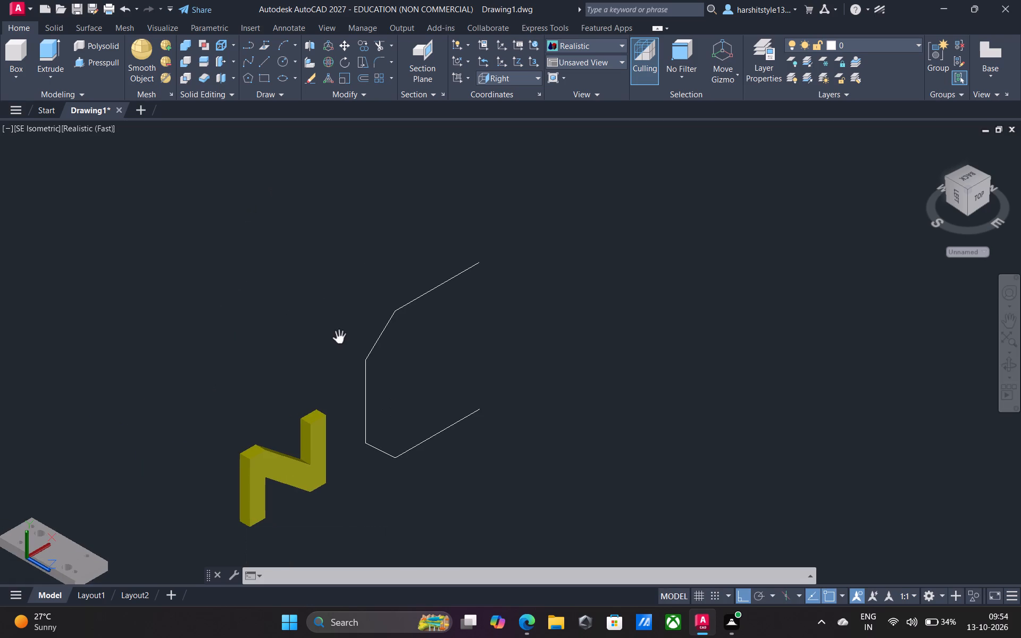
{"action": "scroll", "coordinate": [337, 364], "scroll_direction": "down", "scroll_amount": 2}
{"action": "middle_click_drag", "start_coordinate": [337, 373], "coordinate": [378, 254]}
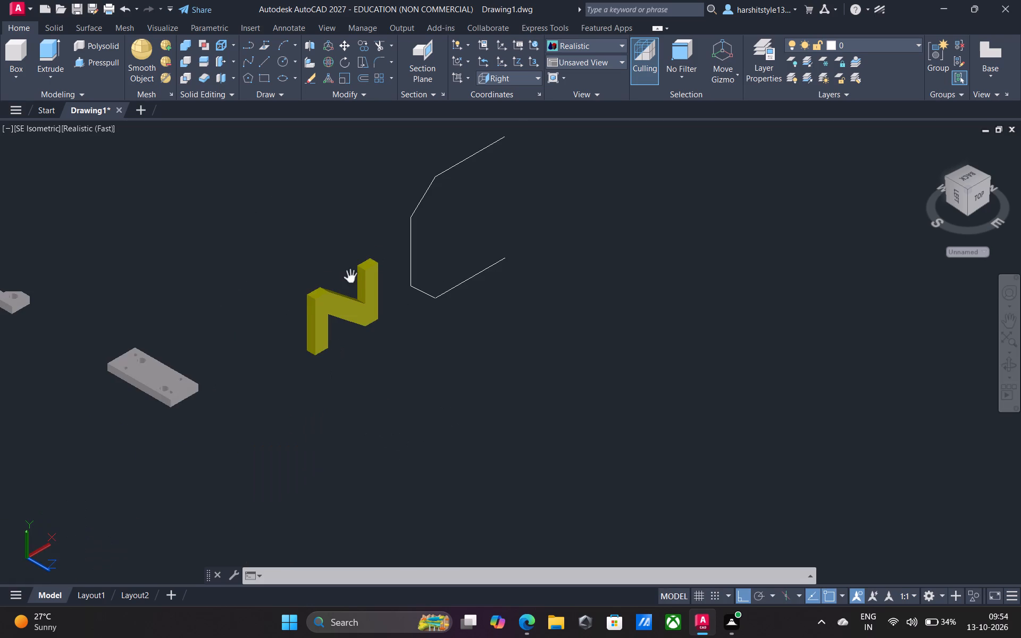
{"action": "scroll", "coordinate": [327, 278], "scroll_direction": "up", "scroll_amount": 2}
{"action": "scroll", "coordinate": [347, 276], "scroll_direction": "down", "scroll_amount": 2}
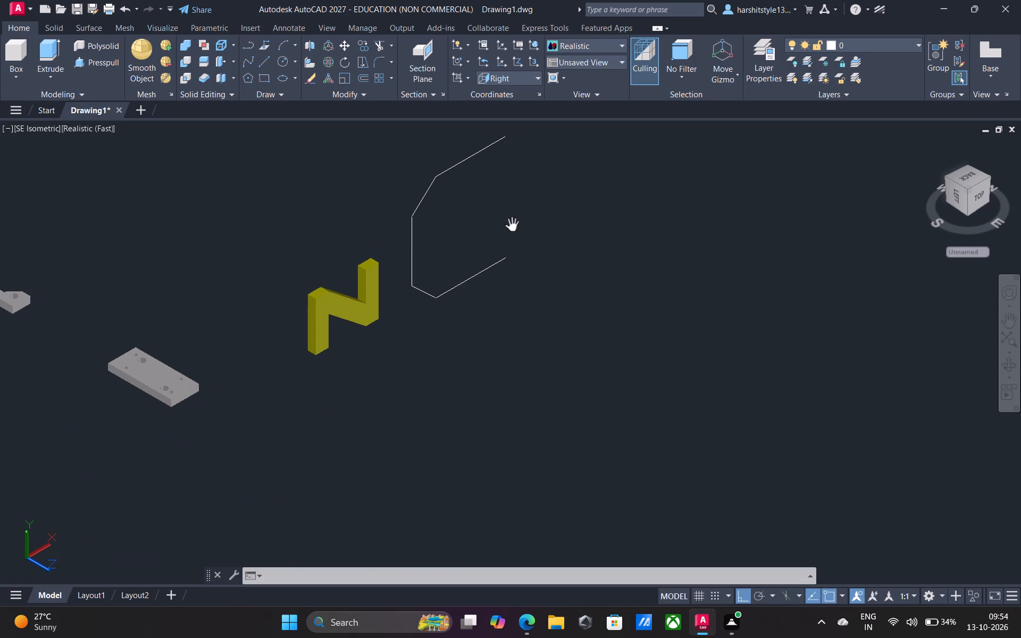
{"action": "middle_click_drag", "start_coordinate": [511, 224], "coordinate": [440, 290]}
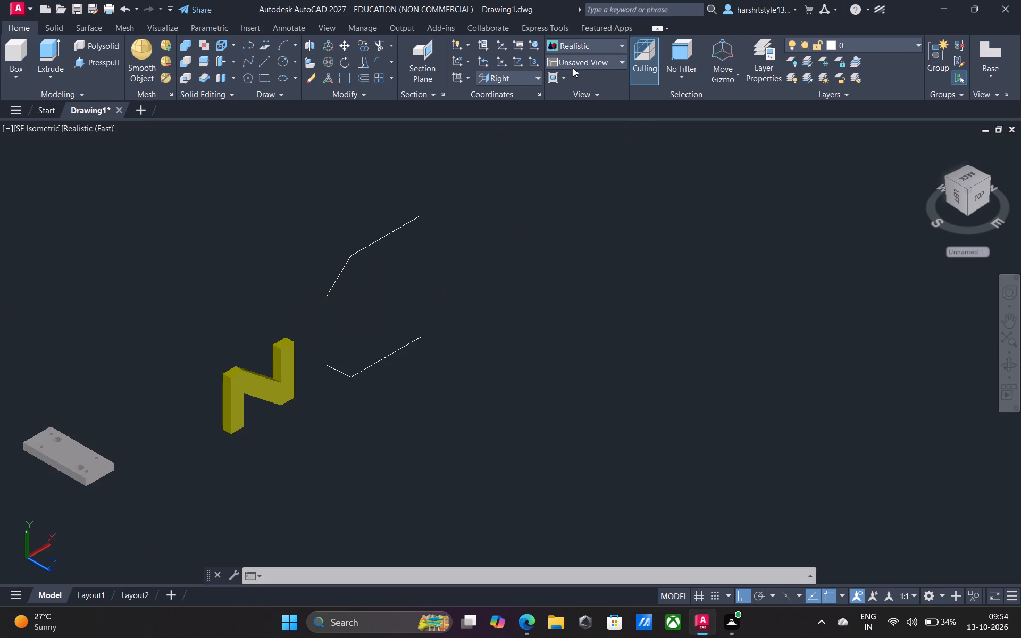
From the free end of the upper 43-long line, draw lines 9 long in positive X and 13 long in negative Y.
{"action": "left_click", "coordinate": [264, 61]}
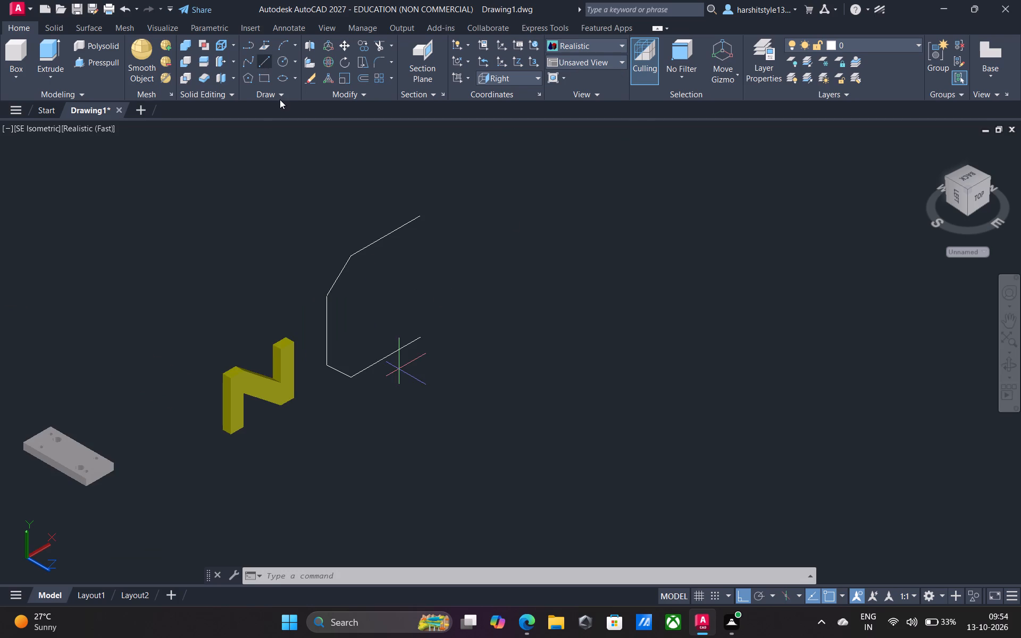
{"action": "left_click", "coordinate": [419, 217]}
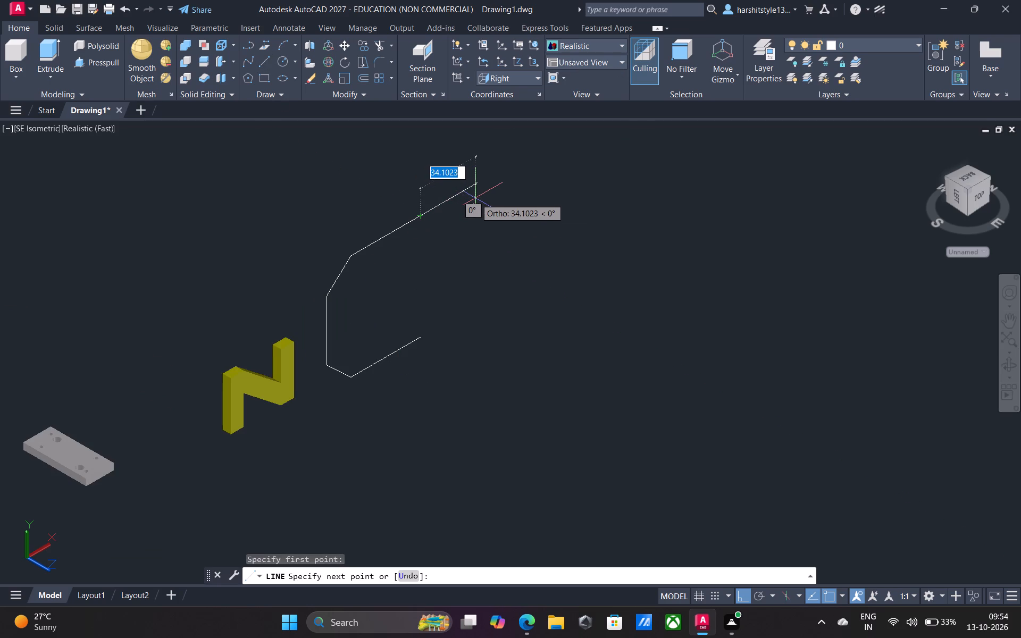
{"action": "key", "text": "9"}
{"action": "key", "text": "Return"}
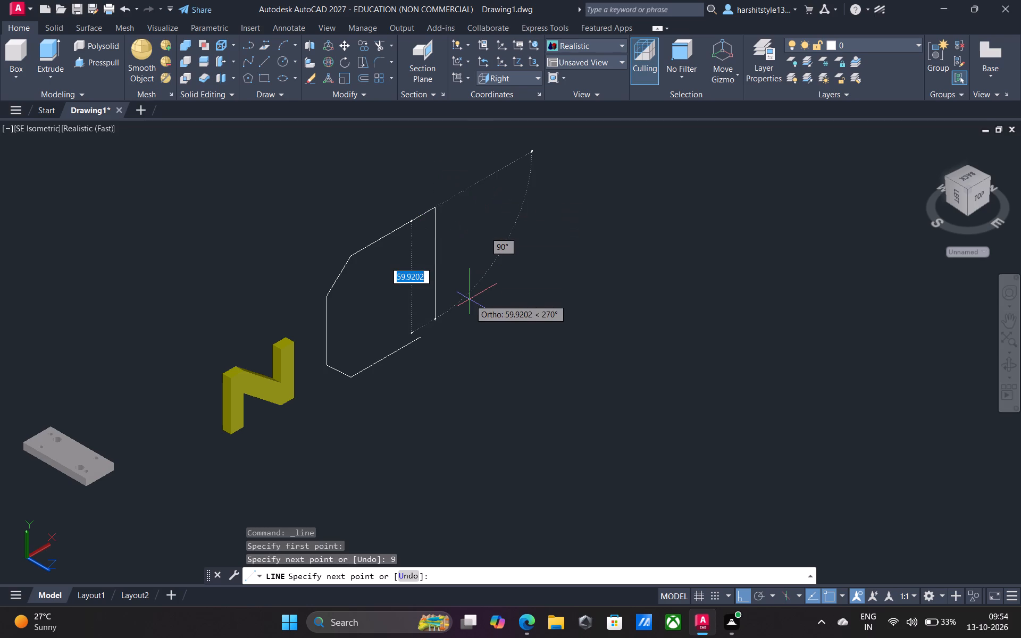
{"action": "type", "text": "13"}
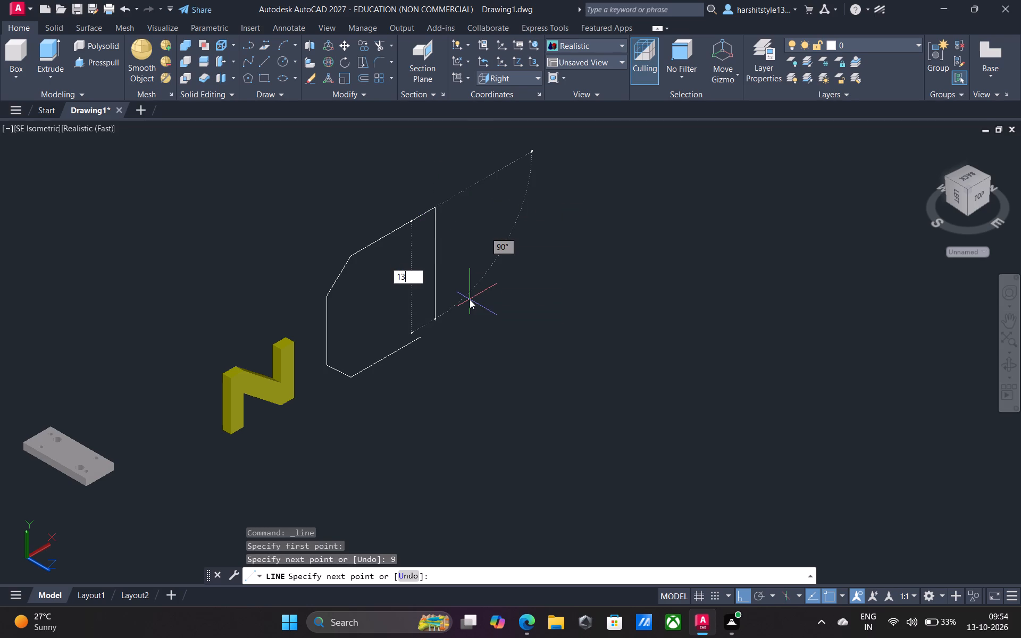
{"action": "key", "text": "Return"}
{"action": "key", "text": "space"}
From the lower end of the 13-long line, draw lines 7 long in negative Y and 19 long in negative X.
{"action": "key", "text": "space"}
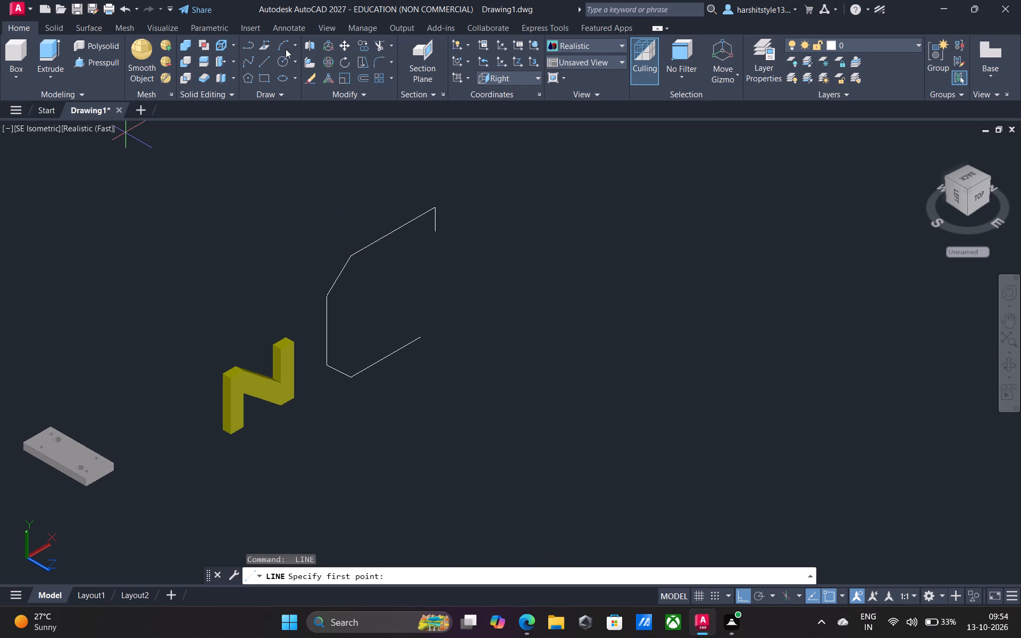
{"action": "left_click", "coordinate": [438, 233]}
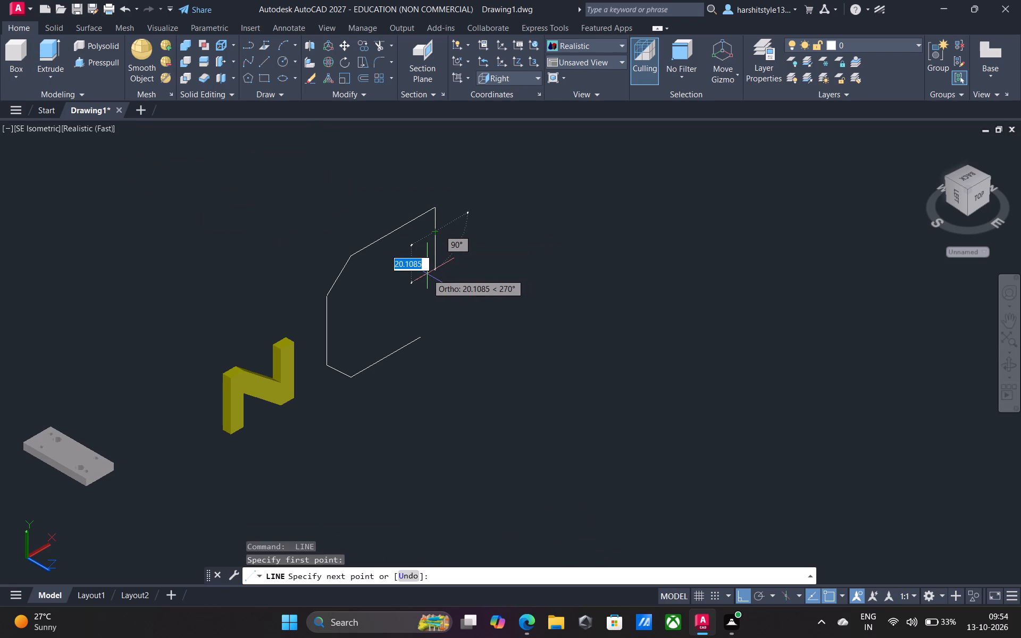
{"action": "key", "text": "7"}
{"action": "key", "text": "Return"}
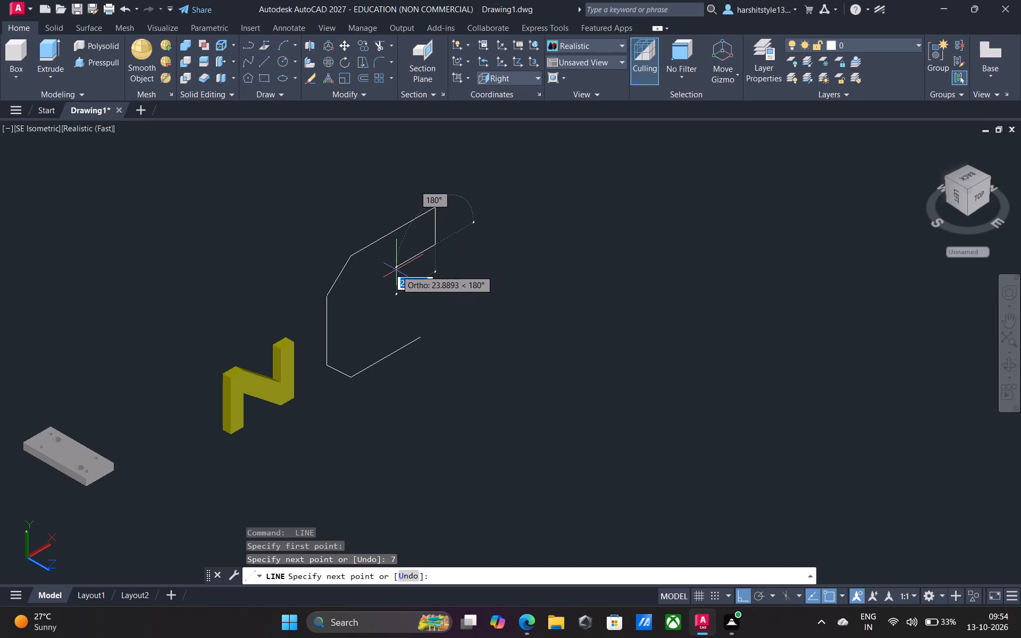
{"action": "type", "text": "19"}
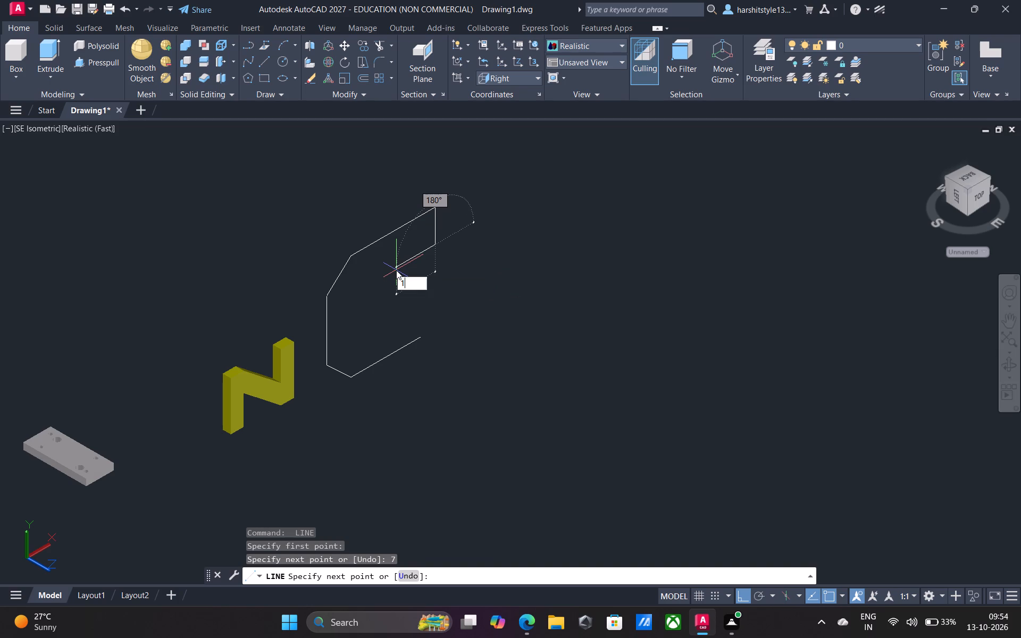
{"action": "key", "text": "Return"}
{"action": "key", "text": "Return"}
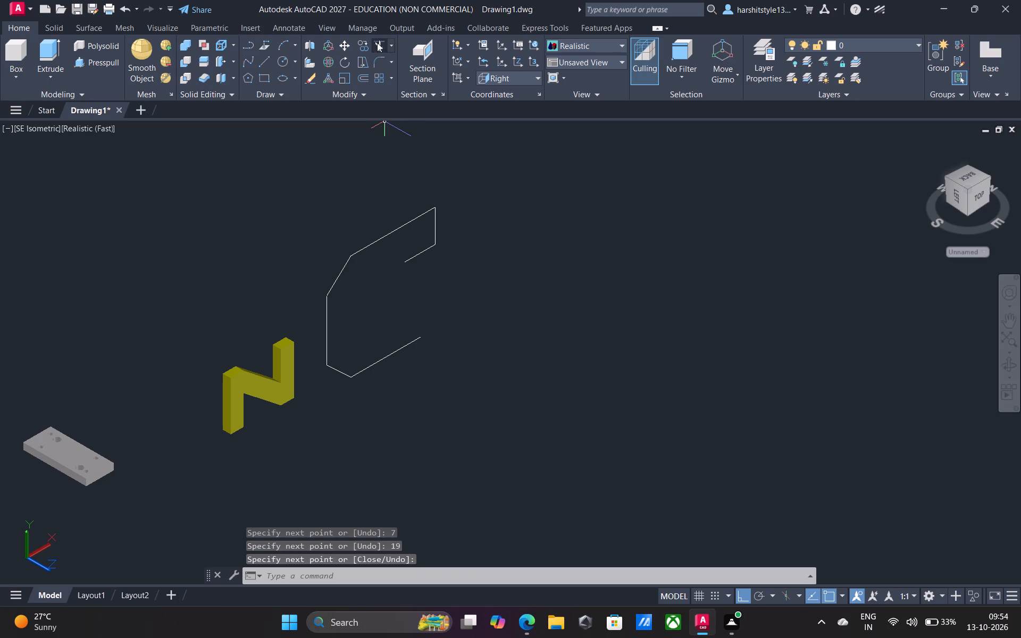
Trim away the 13-long and 9-long construction lines at the profile's far upper corner.
{"action": "left_click", "coordinate": [378, 42]}
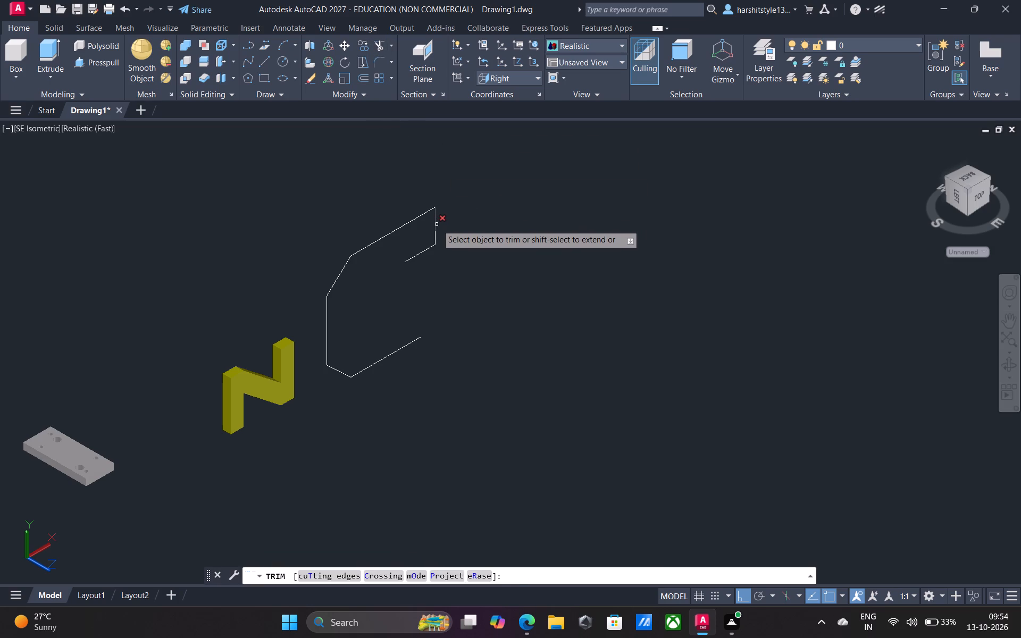
{"action": "left_click", "coordinate": [437, 223]}
{"action": "left_click", "coordinate": [431, 209]}
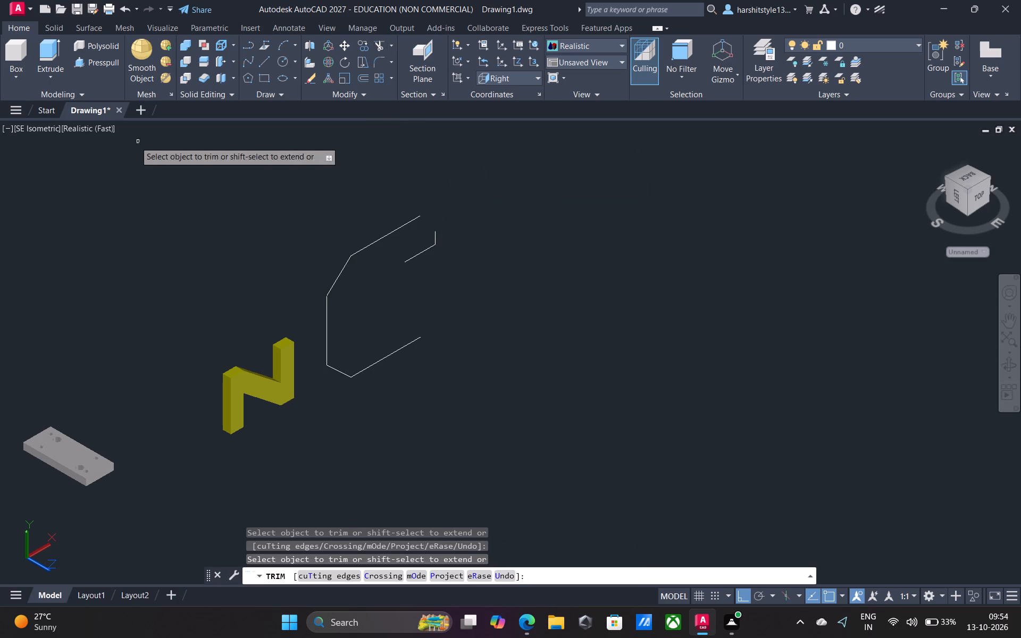
Draw a sloped line joining the far end of the upper 43-long line to the top of the 7-long vertical line.
{"action": "left_click", "coordinate": [264, 56]}
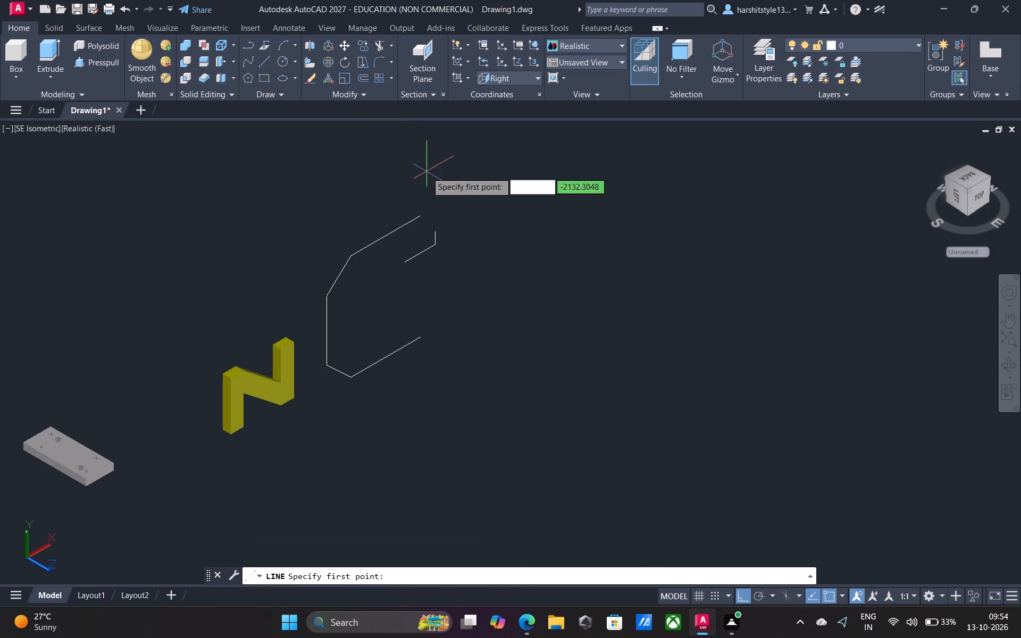
{"action": "scroll", "coordinate": [445, 230], "scroll_direction": "up", "scroll_amount": 2}
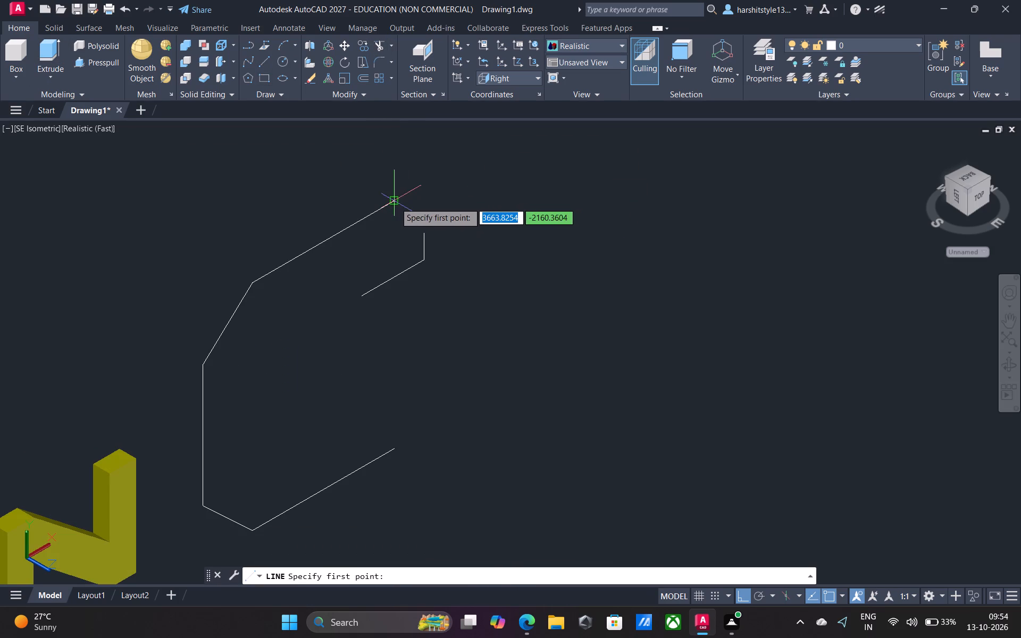
{"action": "left_click", "coordinate": [395, 203]}
{"action": "left_click", "coordinate": [426, 233]}
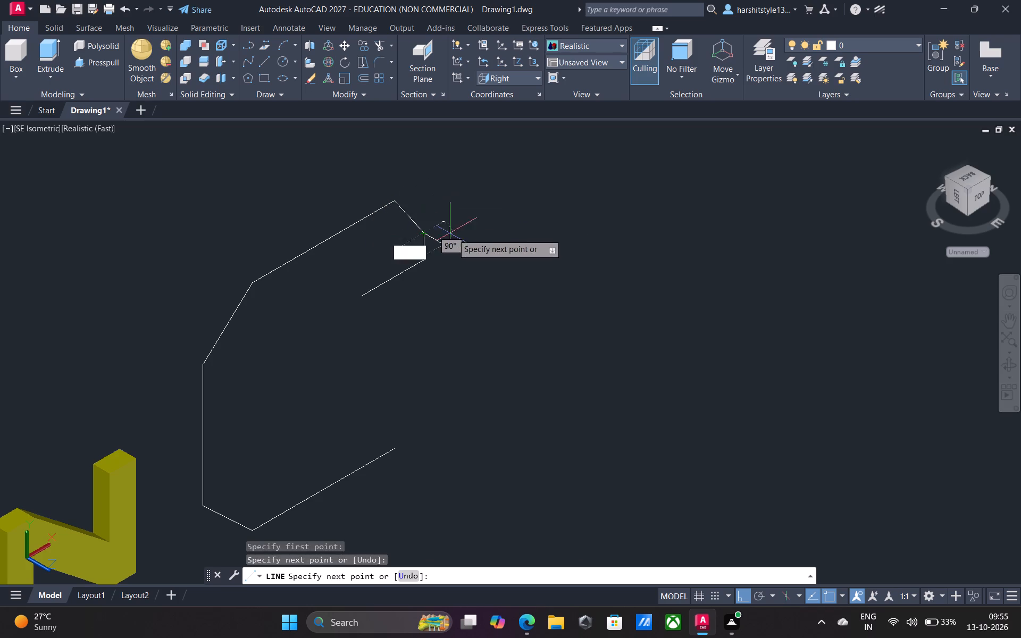
{"action": "key", "text": "Return"}
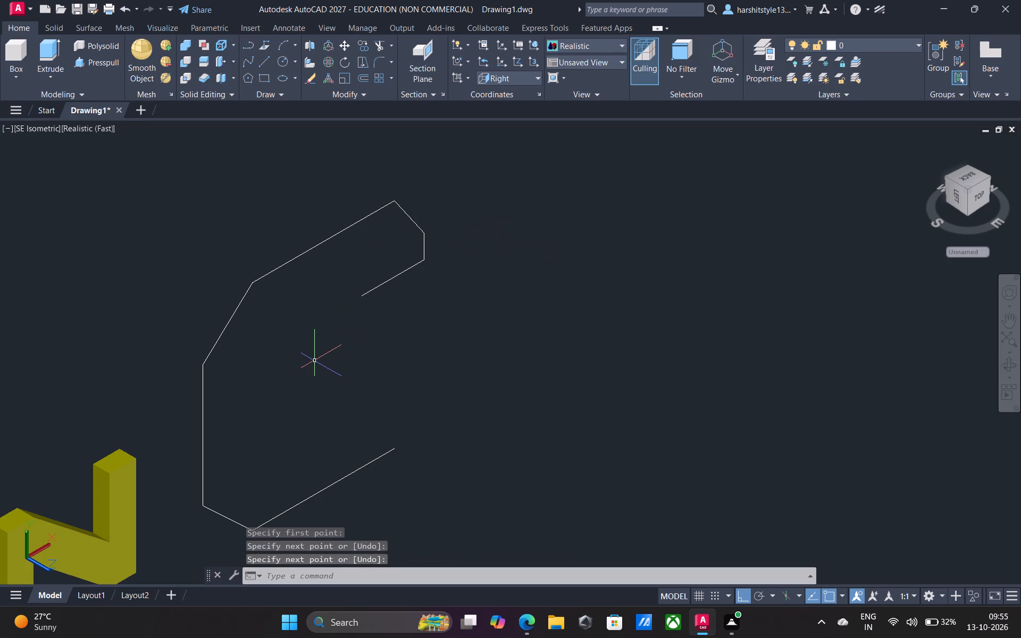
From the free end of the 19-long line, draw lines 7 long in positive Y and 29 long in negative X.
{"action": "left_click", "coordinate": [260, 56]}
{"action": "left_click", "coordinate": [362, 296]}
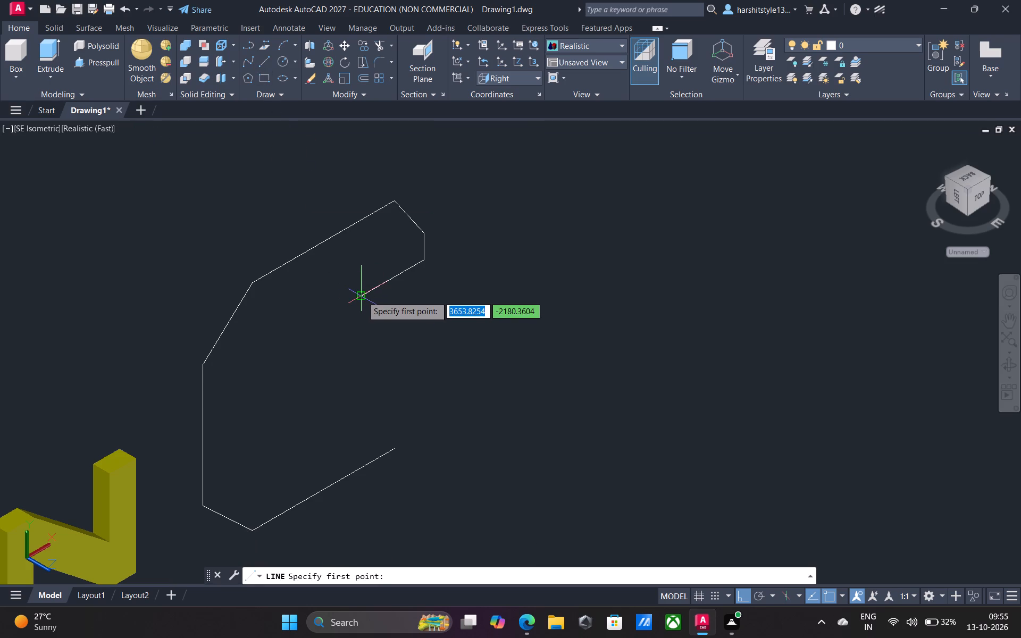
{"action": "key", "text": "7"}
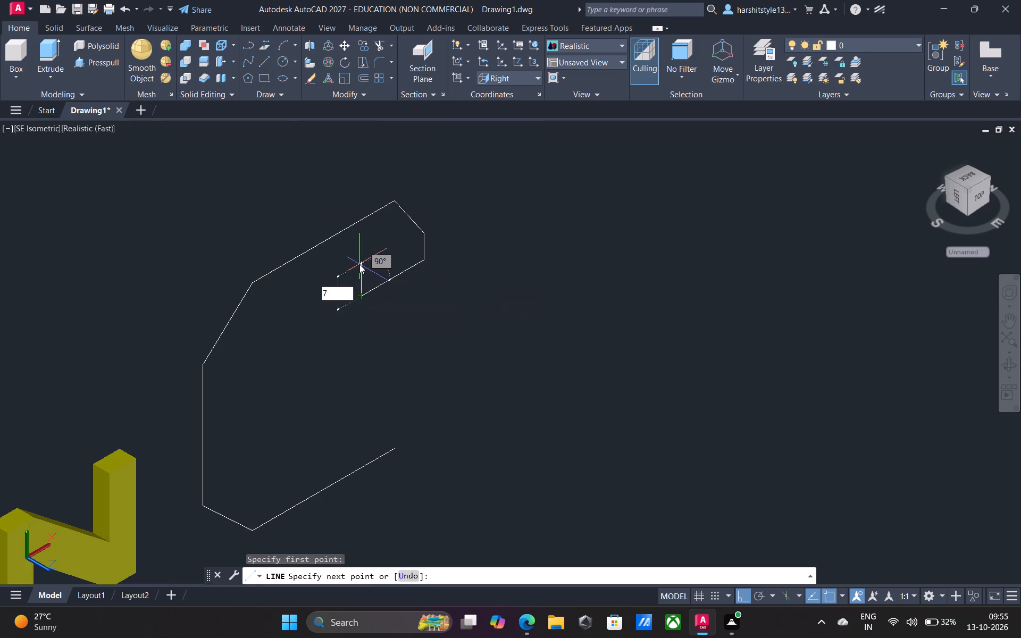
{"action": "key", "text": "Return"}
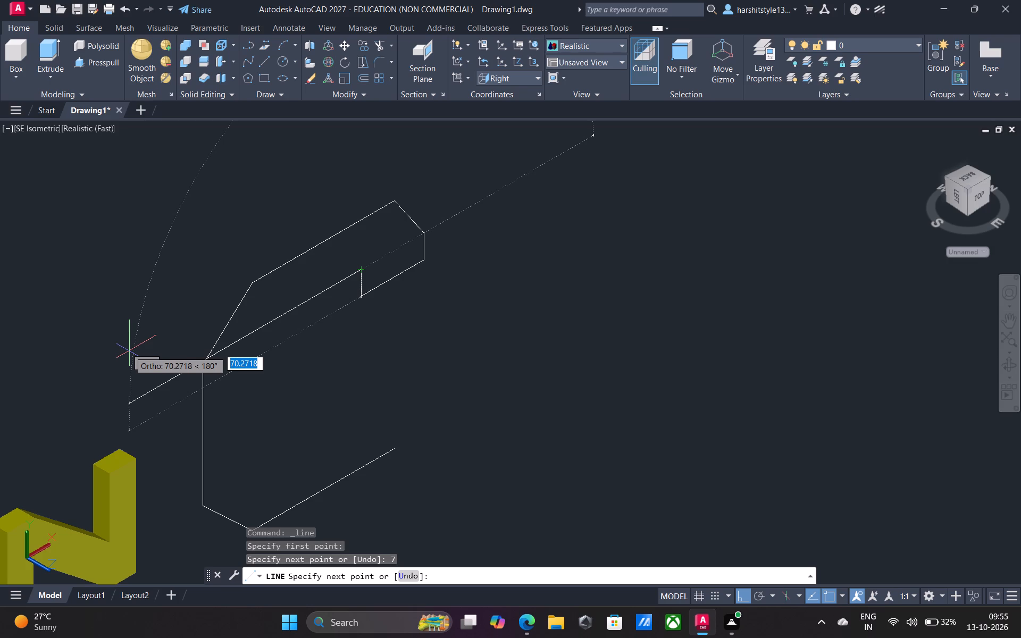
{"action": "type", "text": "29"}
{"action": "key", "text": "Return"}
{"action": "key", "text": "Return"}
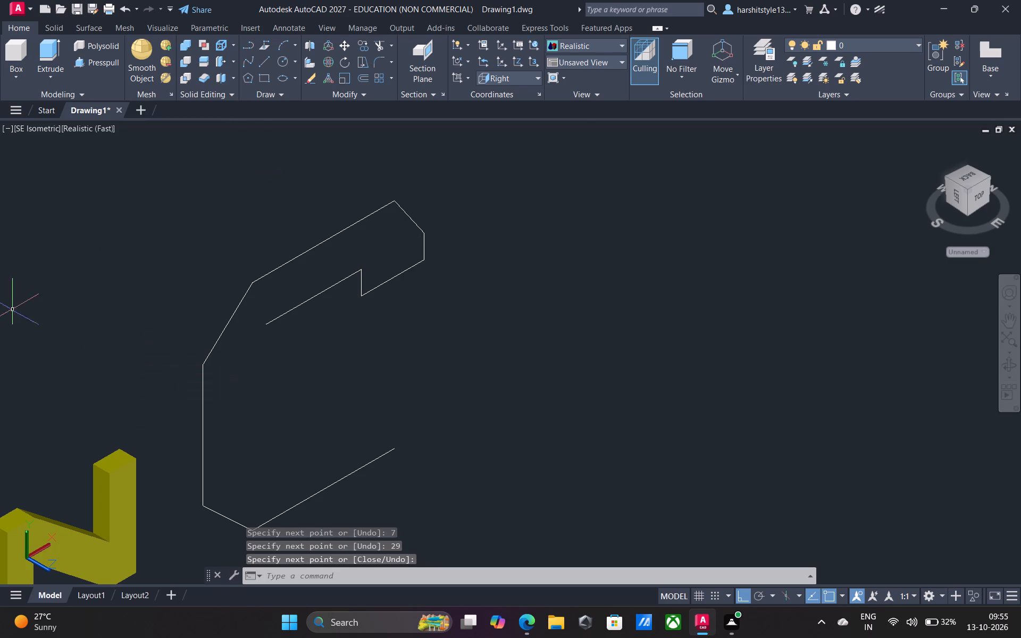
Offset the 37-long vertical line and the adjoining upper sloped line 10 toward the inside of the profile.
{"action": "left_click", "coordinate": [357, 73]}
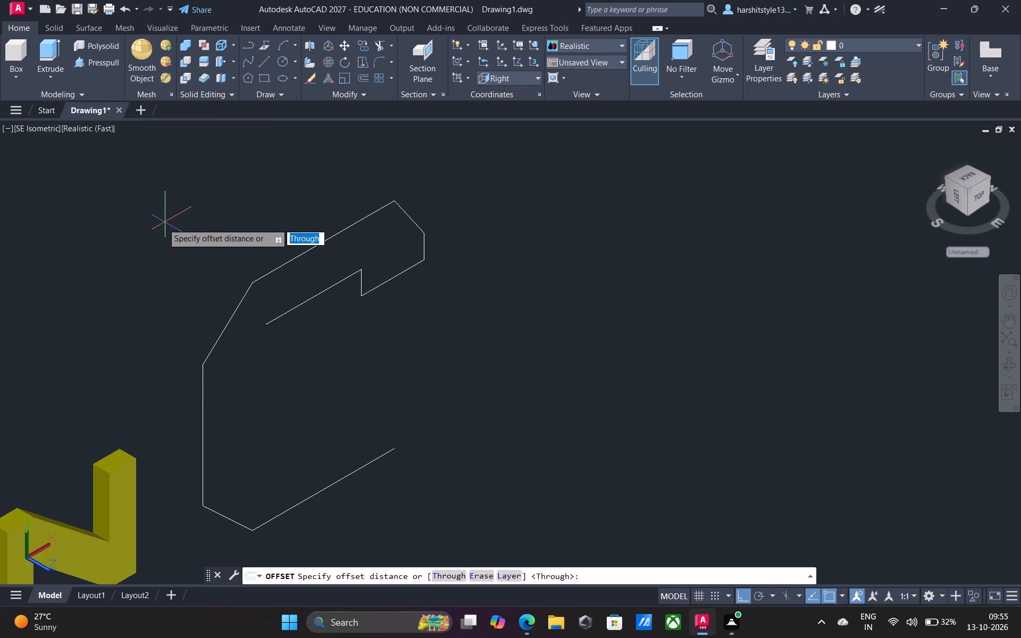
{"action": "type", "text": "10"}
{"action": "key", "text": "Return"}
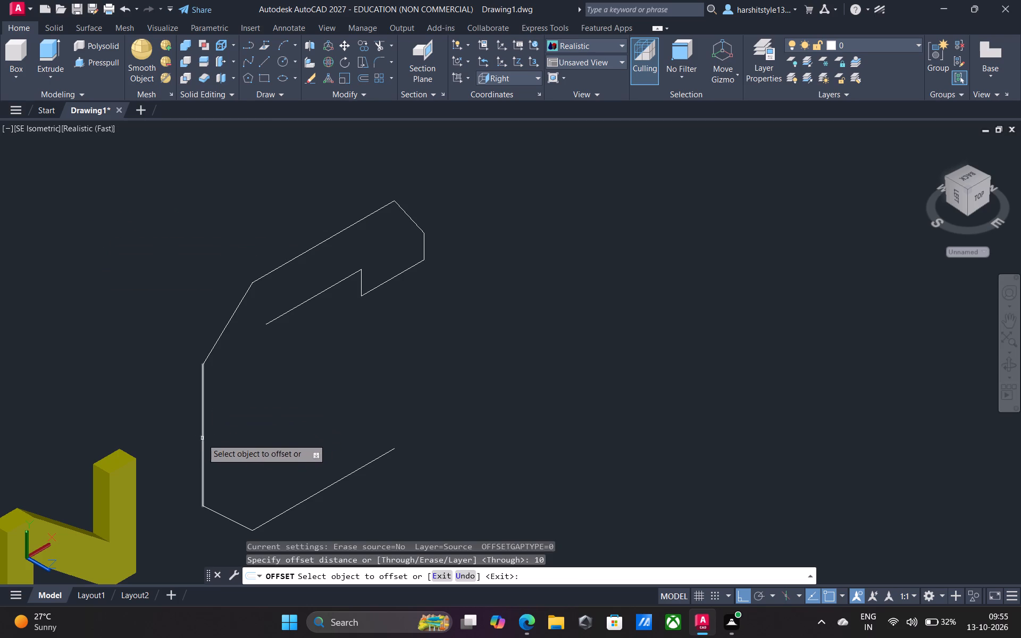
{"action": "left_click", "coordinate": [203, 440]}
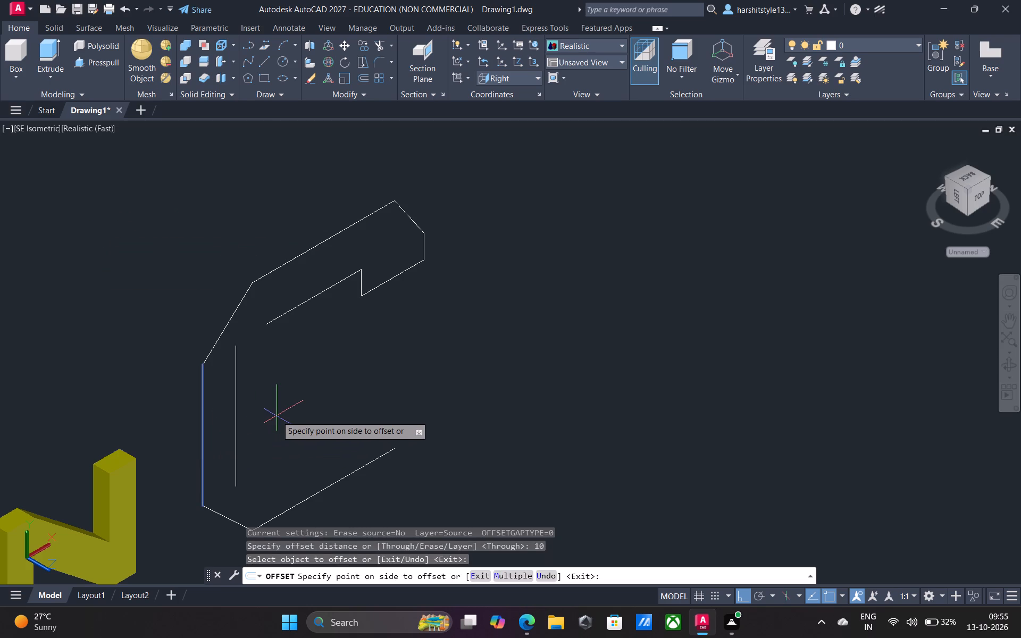
{"action": "left_click", "coordinate": [277, 416]}
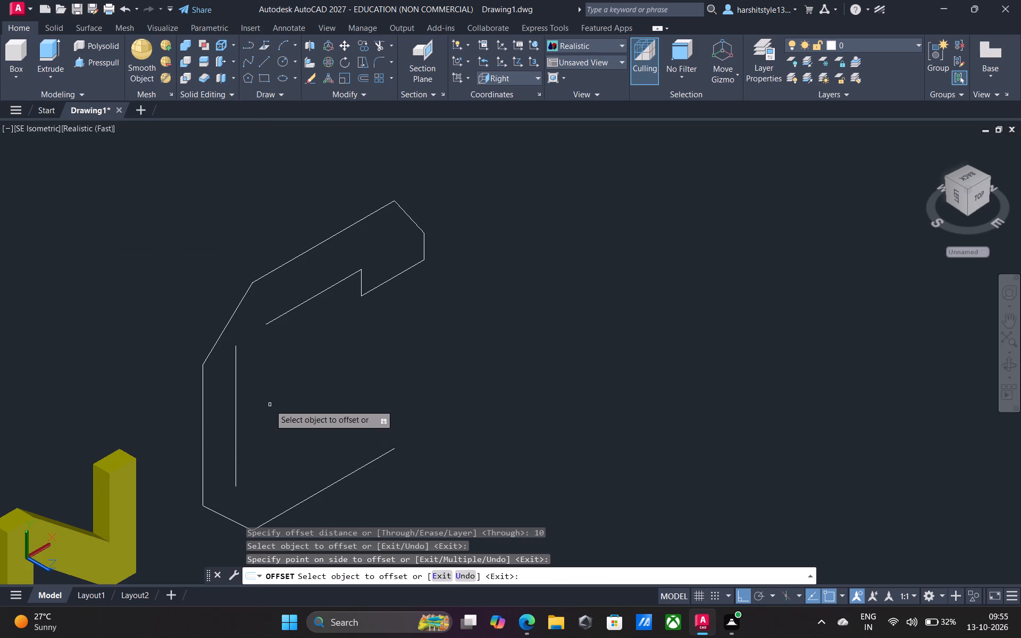
{"action": "left_click", "coordinate": [218, 335]}
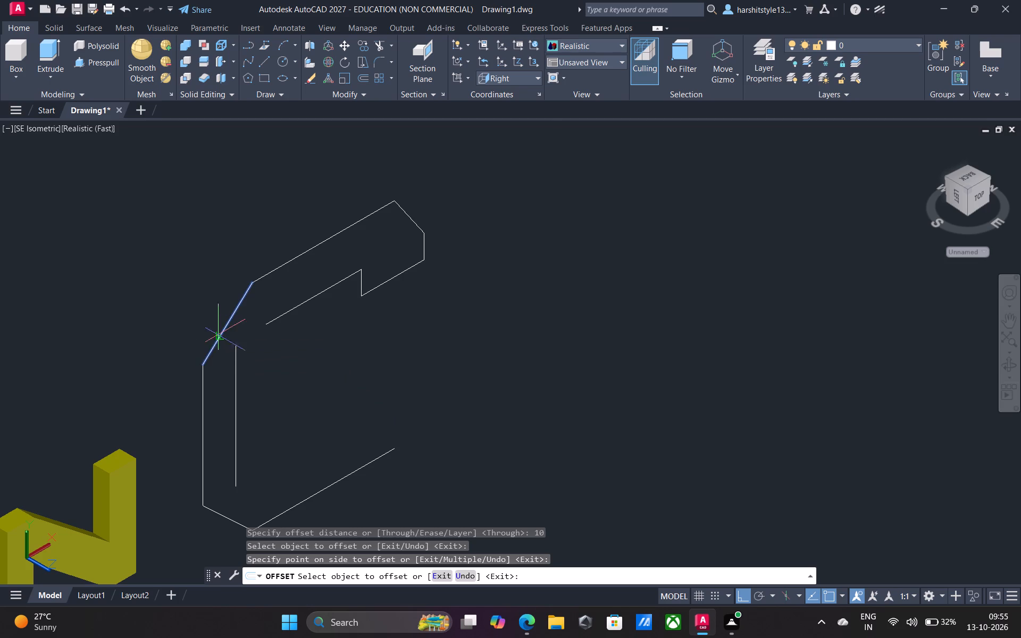
{"action": "left_click", "coordinate": [254, 349]}
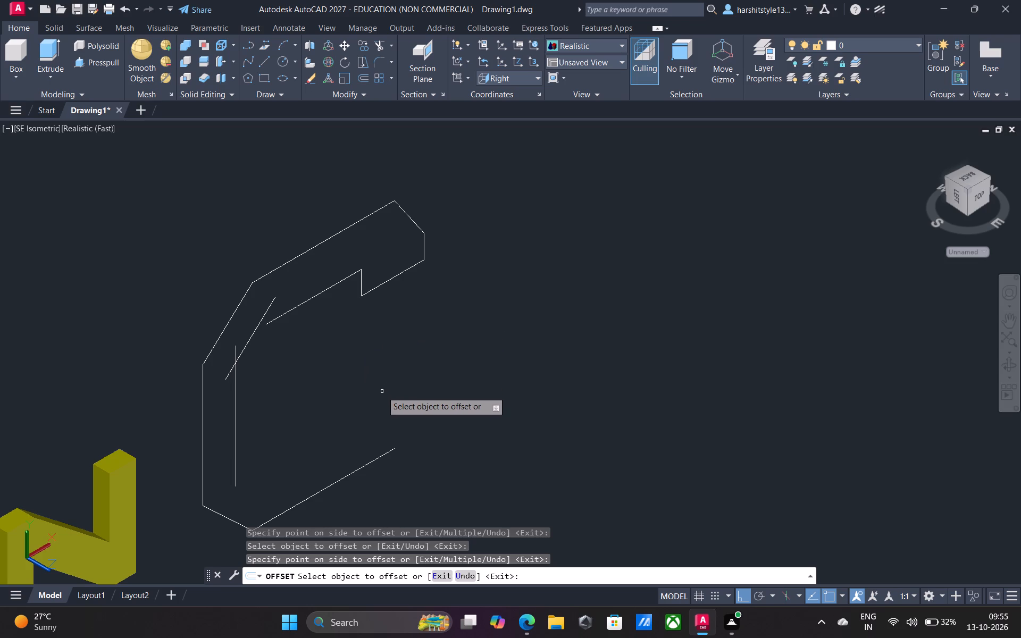
{"action": "middle_click_drag", "start_coordinate": [382, 391], "coordinate": [388, 340]}
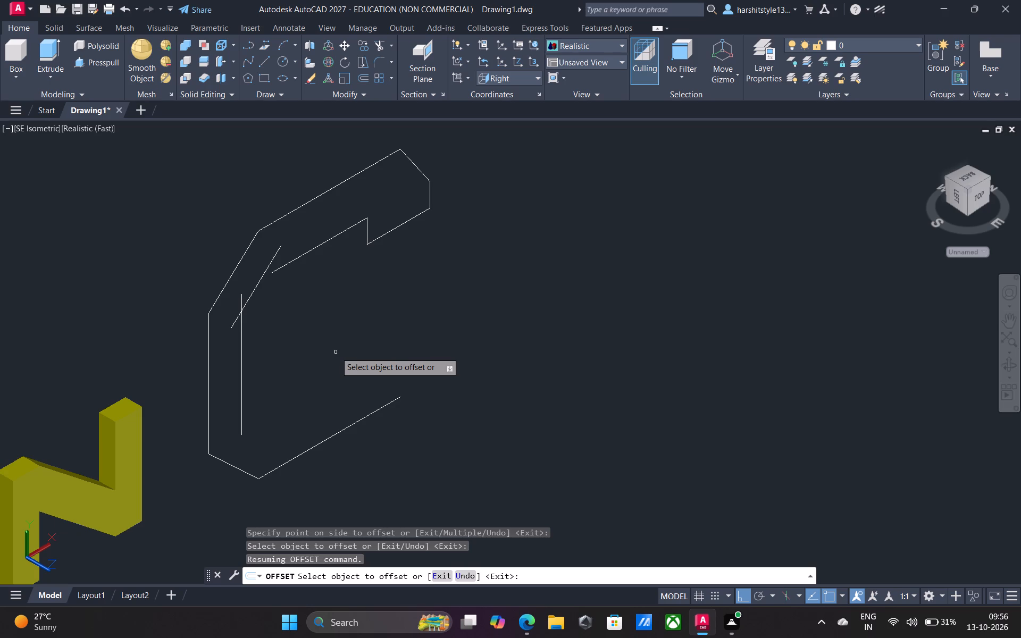
{"action": "key", "text": "Escape"}
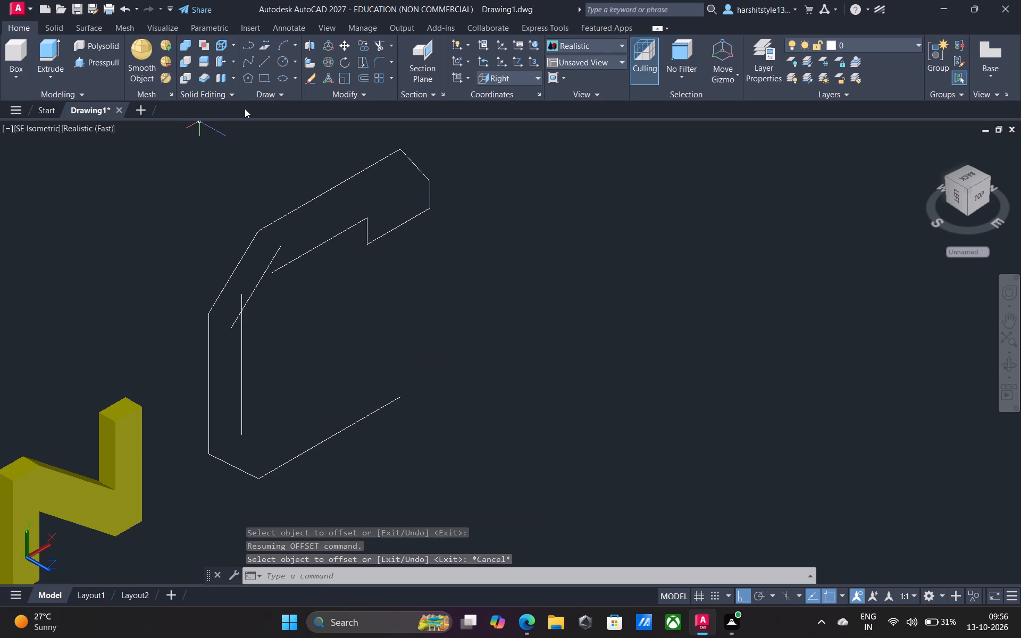
Offset the profile's long bottom line 10 upward toward the inside of the profile.
{"action": "left_click", "coordinate": [364, 71]}
{"action": "type", "text": "10"}
{"action": "key", "text": "Return"}
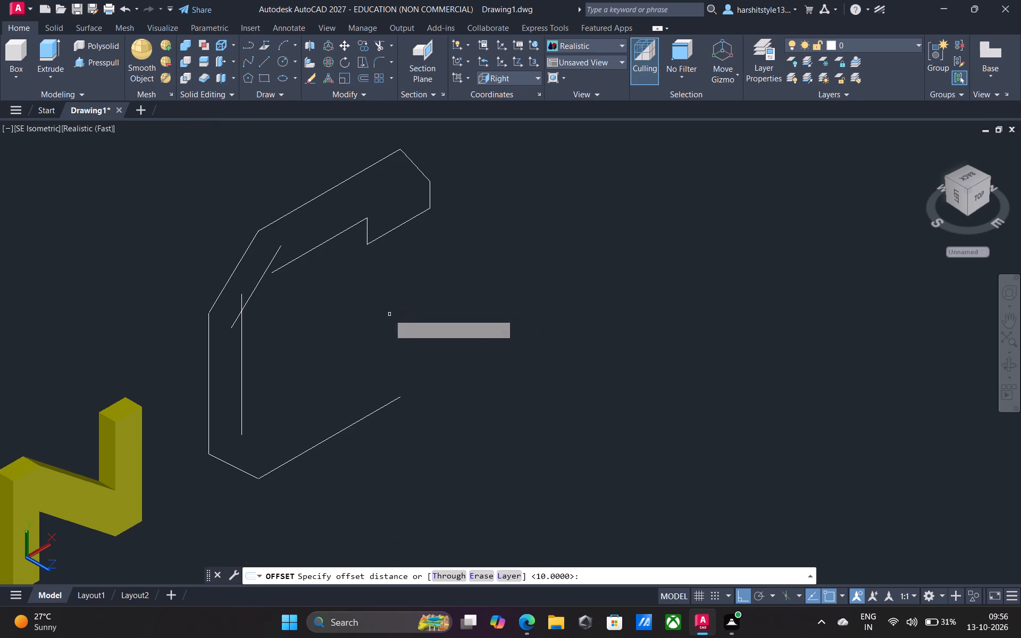
{"action": "left_click", "coordinate": [313, 449]}
{"action": "left_click", "coordinate": [311, 393]}
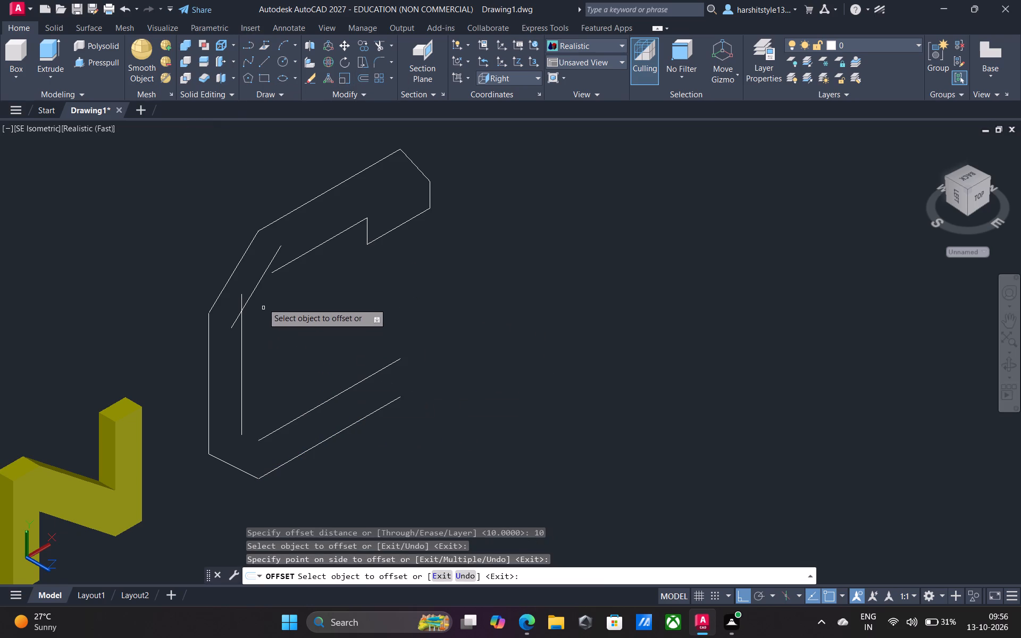
{"action": "scroll", "coordinate": [311, 278], "scroll_direction": "up", "scroll_amount": 1}
{"action": "scroll", "coordinate": [261, 293], "scroll_direction": "up", "scroll_amount": 1}
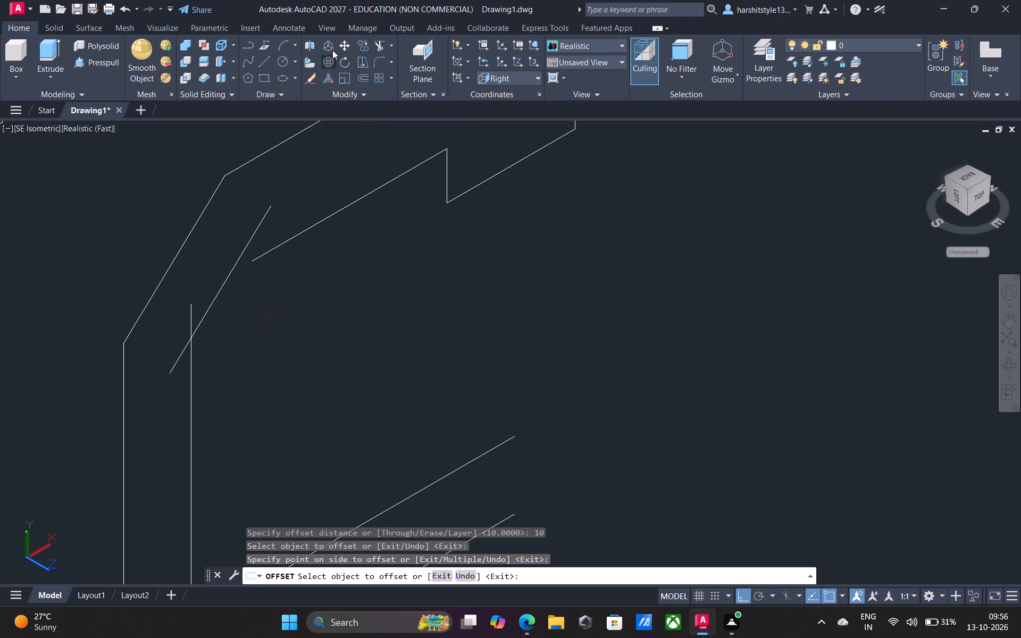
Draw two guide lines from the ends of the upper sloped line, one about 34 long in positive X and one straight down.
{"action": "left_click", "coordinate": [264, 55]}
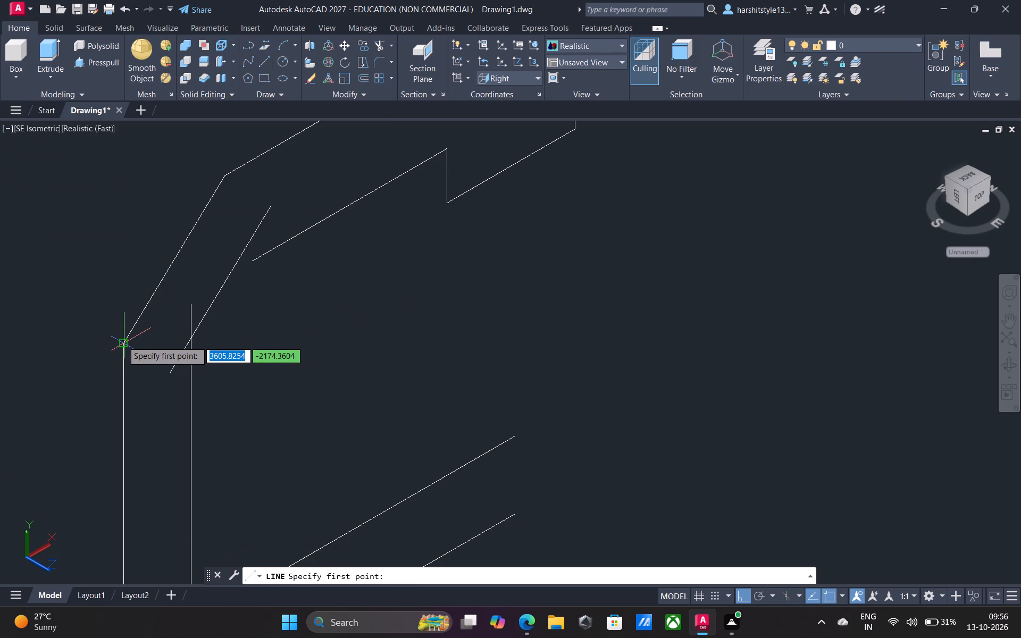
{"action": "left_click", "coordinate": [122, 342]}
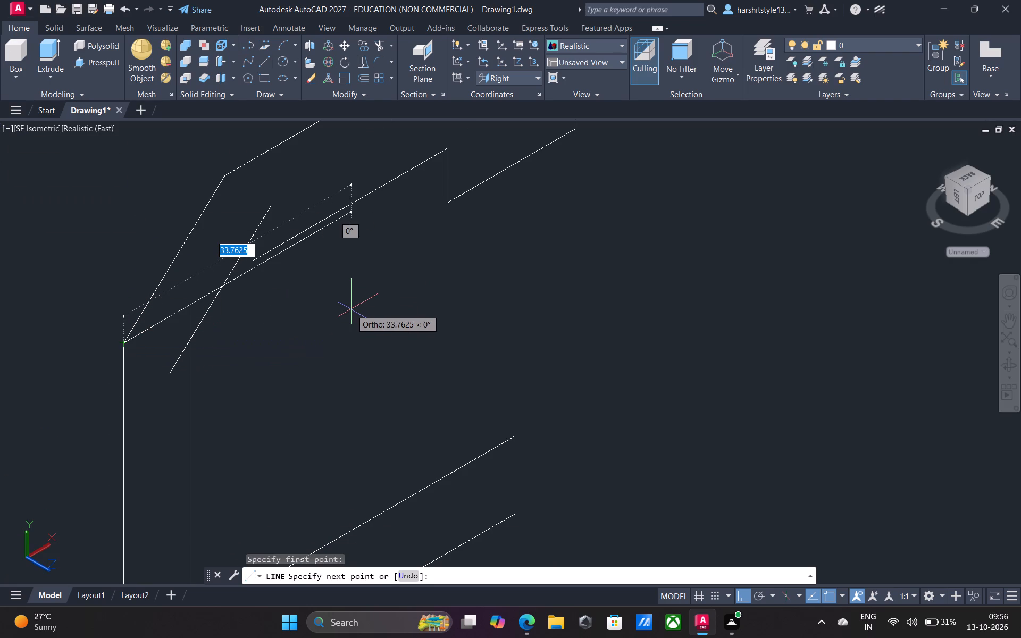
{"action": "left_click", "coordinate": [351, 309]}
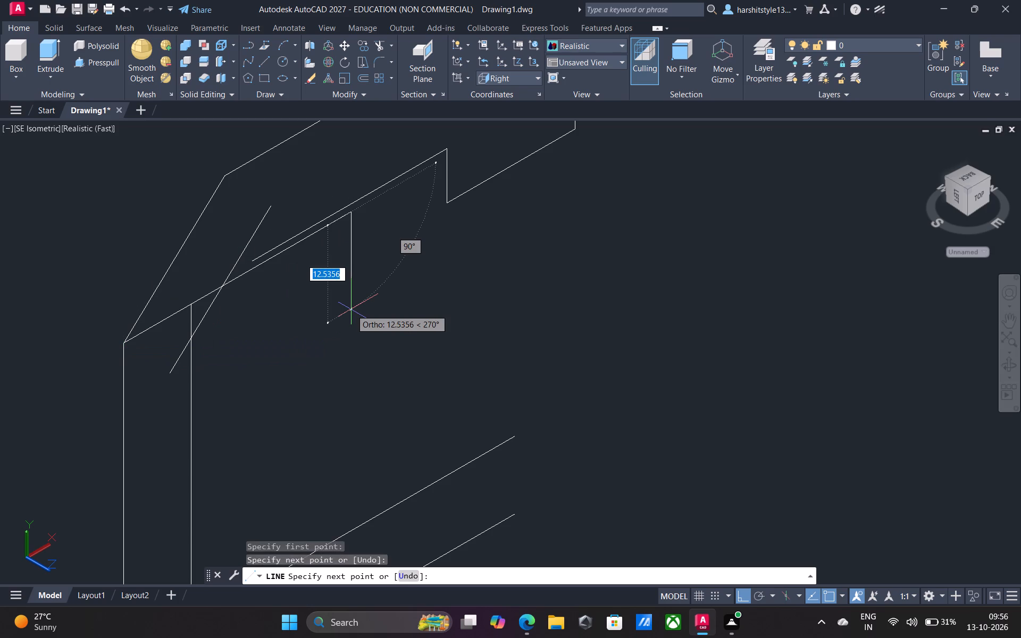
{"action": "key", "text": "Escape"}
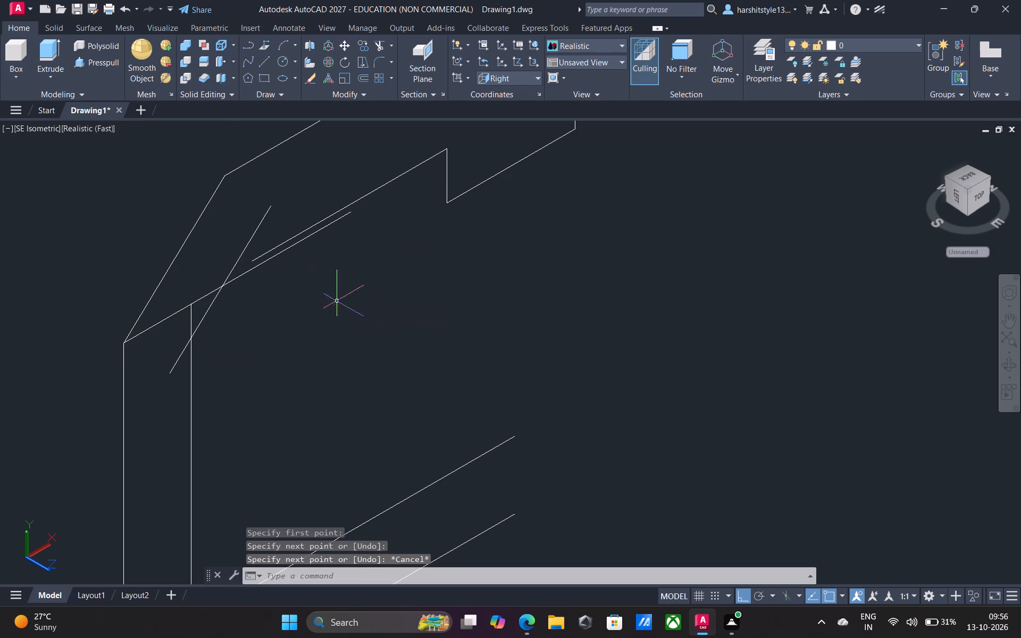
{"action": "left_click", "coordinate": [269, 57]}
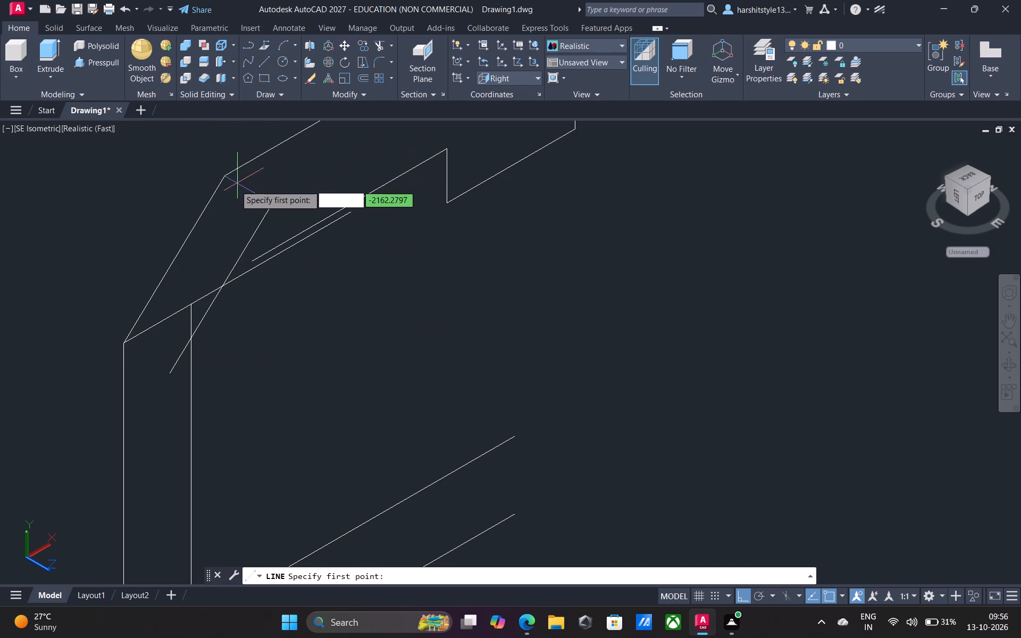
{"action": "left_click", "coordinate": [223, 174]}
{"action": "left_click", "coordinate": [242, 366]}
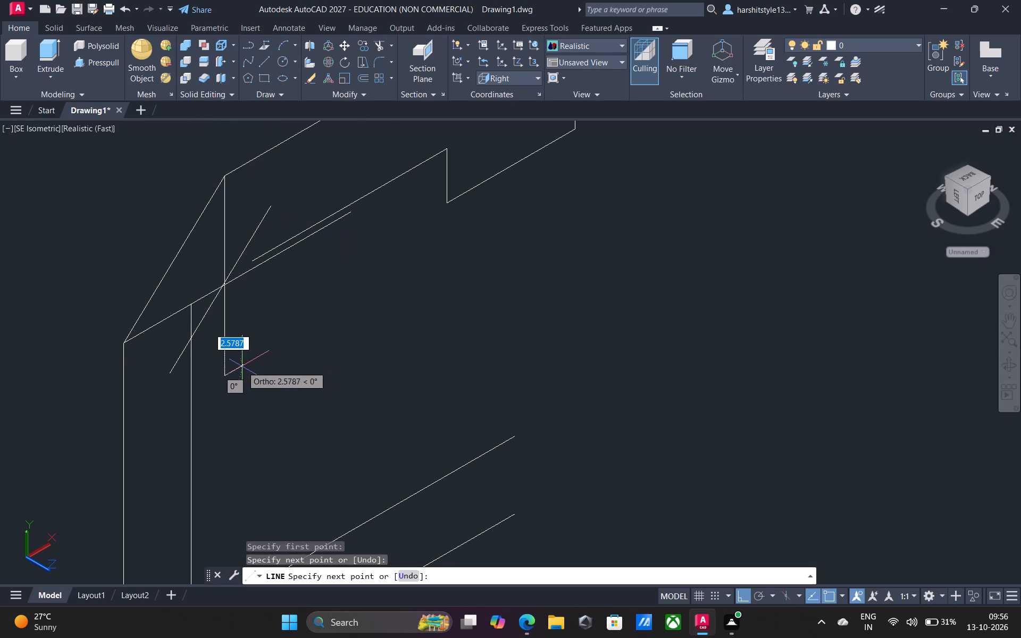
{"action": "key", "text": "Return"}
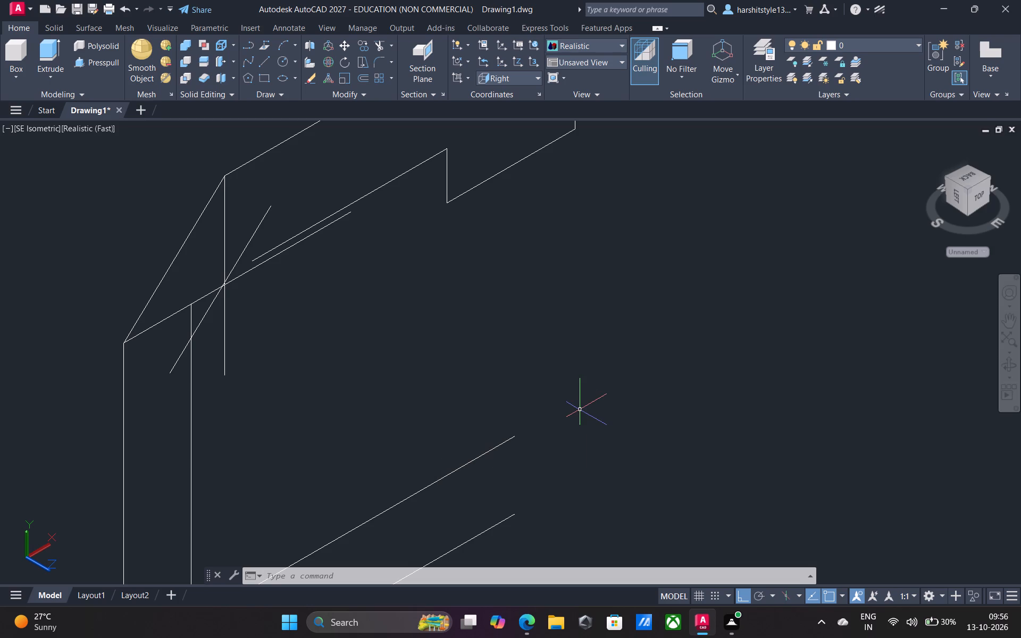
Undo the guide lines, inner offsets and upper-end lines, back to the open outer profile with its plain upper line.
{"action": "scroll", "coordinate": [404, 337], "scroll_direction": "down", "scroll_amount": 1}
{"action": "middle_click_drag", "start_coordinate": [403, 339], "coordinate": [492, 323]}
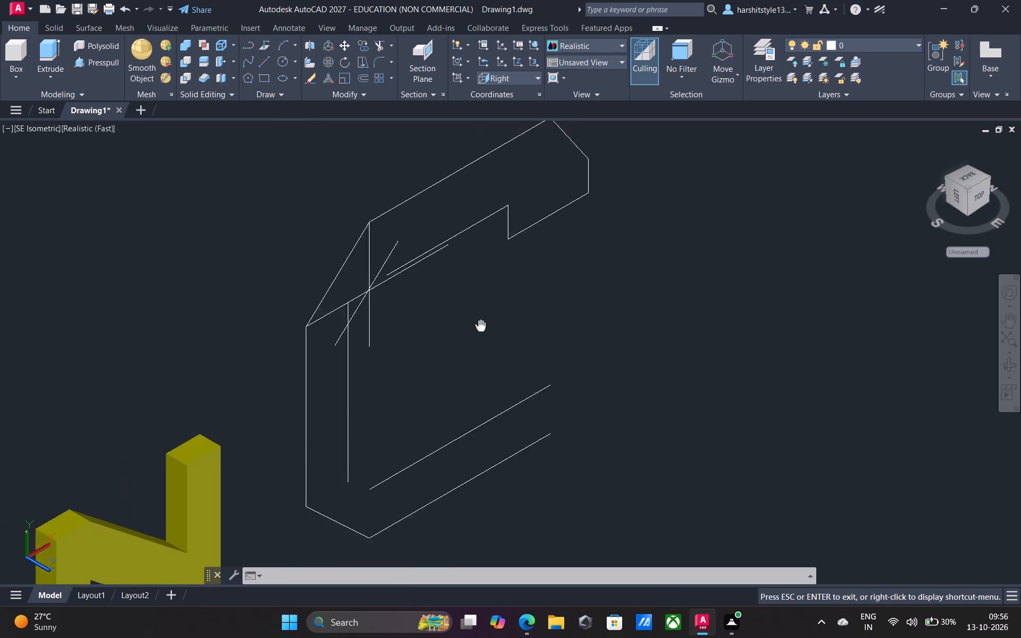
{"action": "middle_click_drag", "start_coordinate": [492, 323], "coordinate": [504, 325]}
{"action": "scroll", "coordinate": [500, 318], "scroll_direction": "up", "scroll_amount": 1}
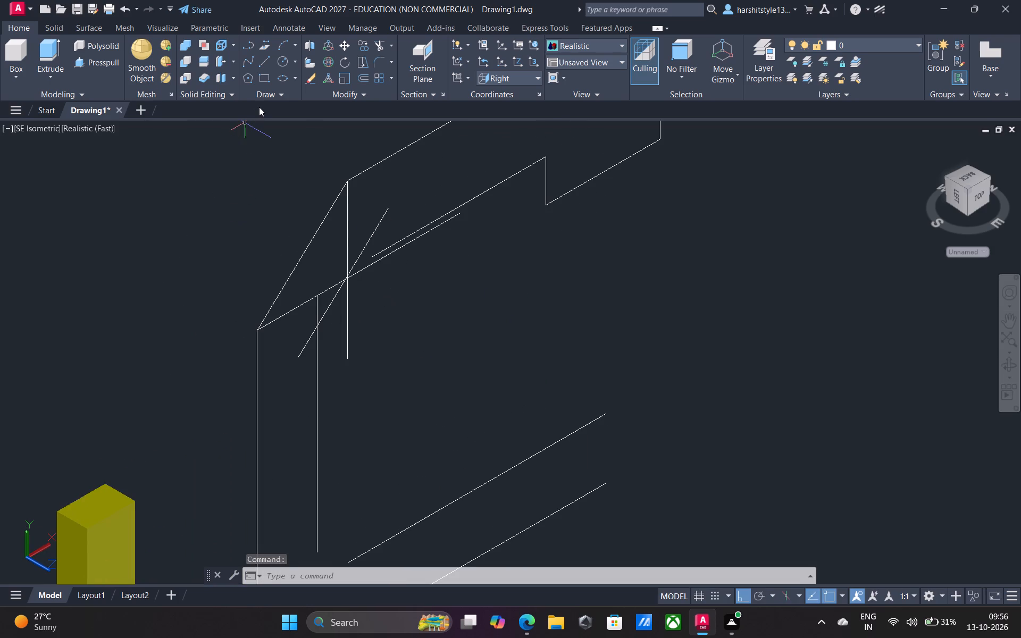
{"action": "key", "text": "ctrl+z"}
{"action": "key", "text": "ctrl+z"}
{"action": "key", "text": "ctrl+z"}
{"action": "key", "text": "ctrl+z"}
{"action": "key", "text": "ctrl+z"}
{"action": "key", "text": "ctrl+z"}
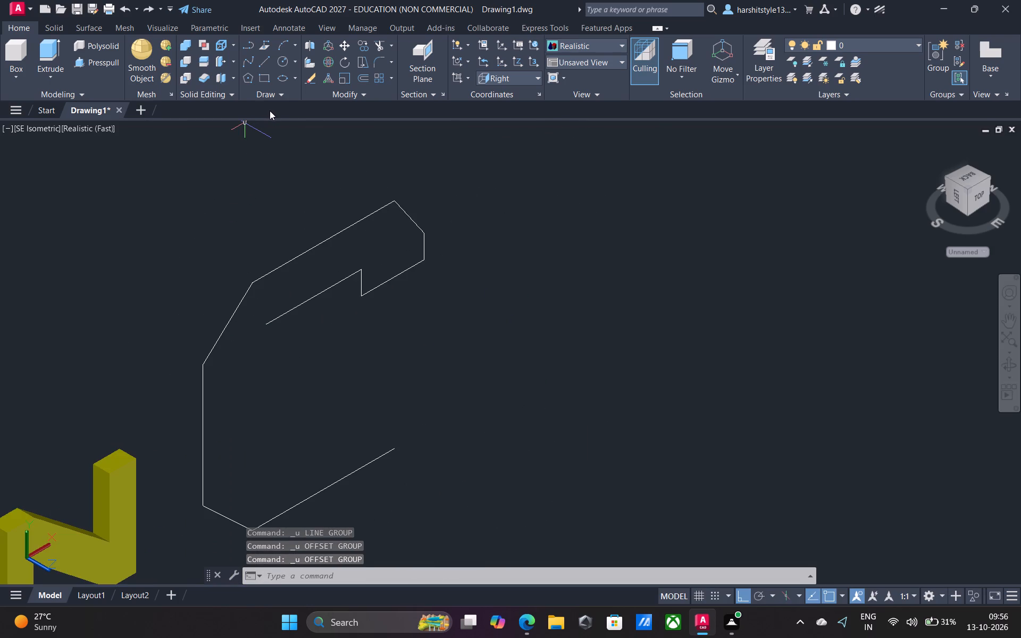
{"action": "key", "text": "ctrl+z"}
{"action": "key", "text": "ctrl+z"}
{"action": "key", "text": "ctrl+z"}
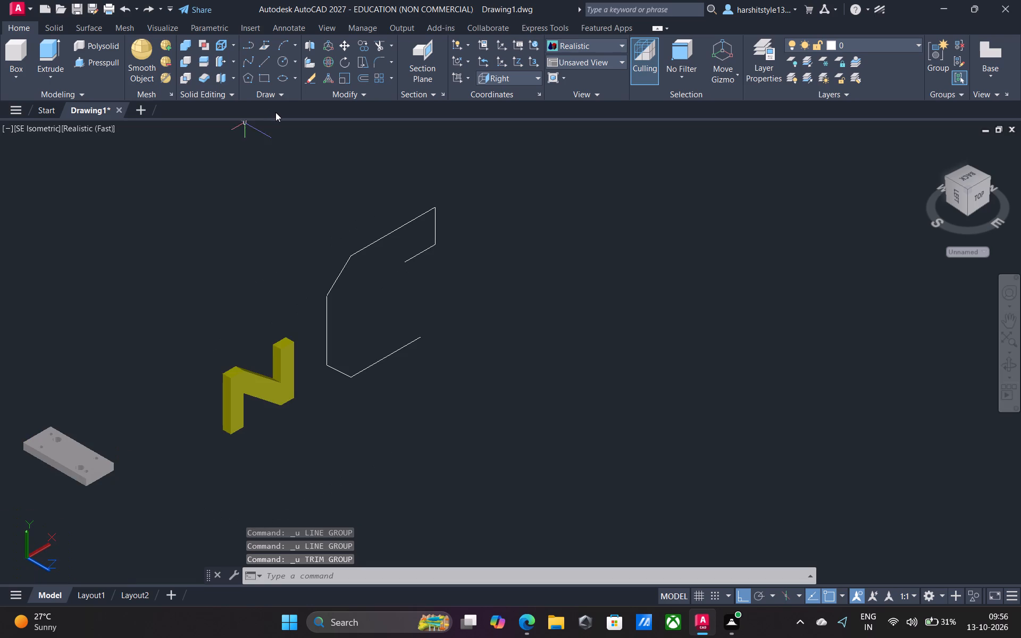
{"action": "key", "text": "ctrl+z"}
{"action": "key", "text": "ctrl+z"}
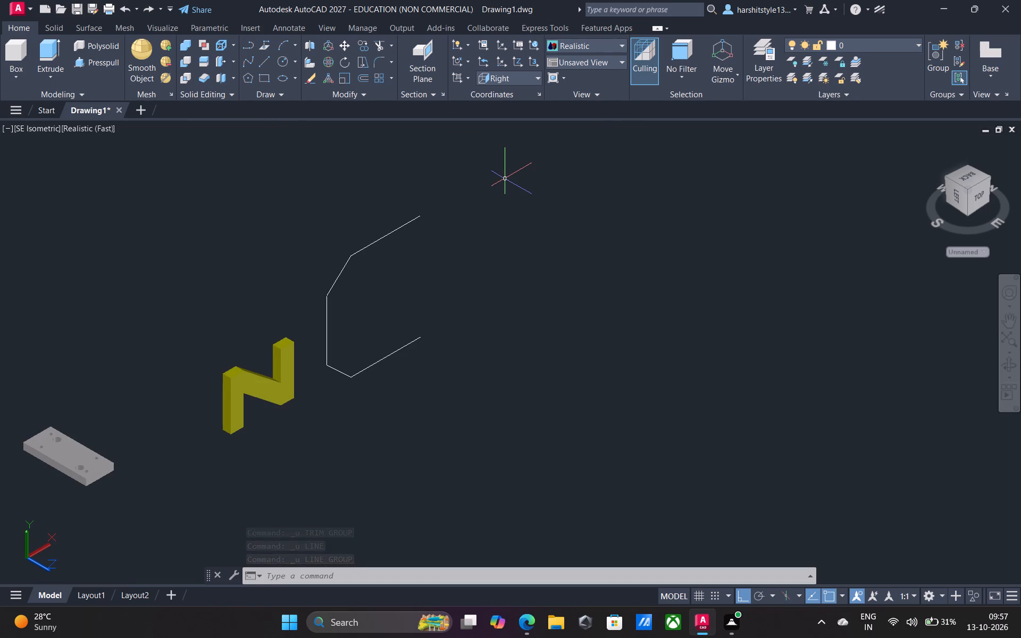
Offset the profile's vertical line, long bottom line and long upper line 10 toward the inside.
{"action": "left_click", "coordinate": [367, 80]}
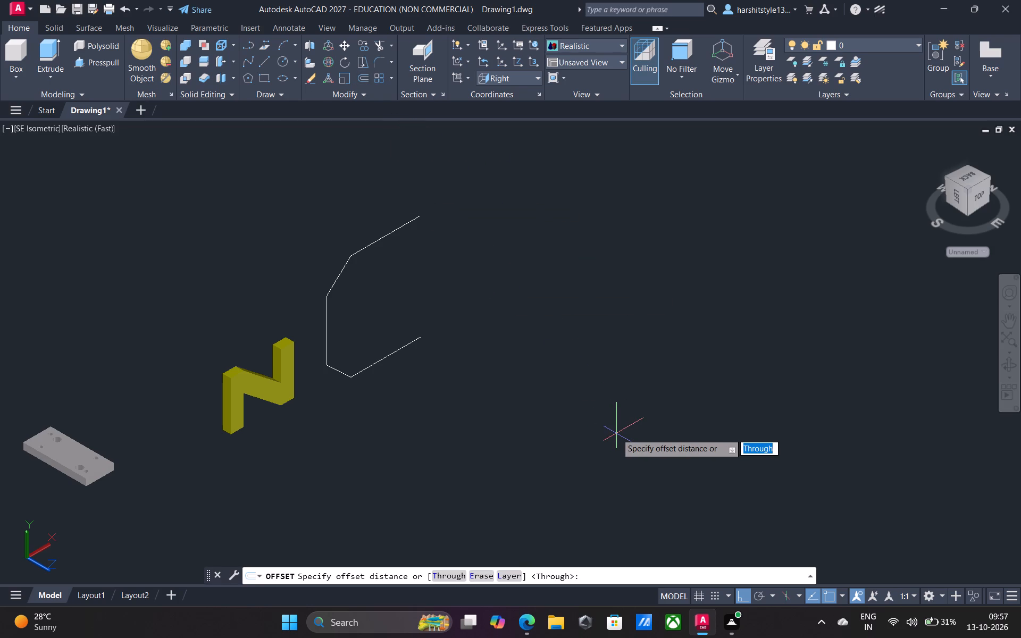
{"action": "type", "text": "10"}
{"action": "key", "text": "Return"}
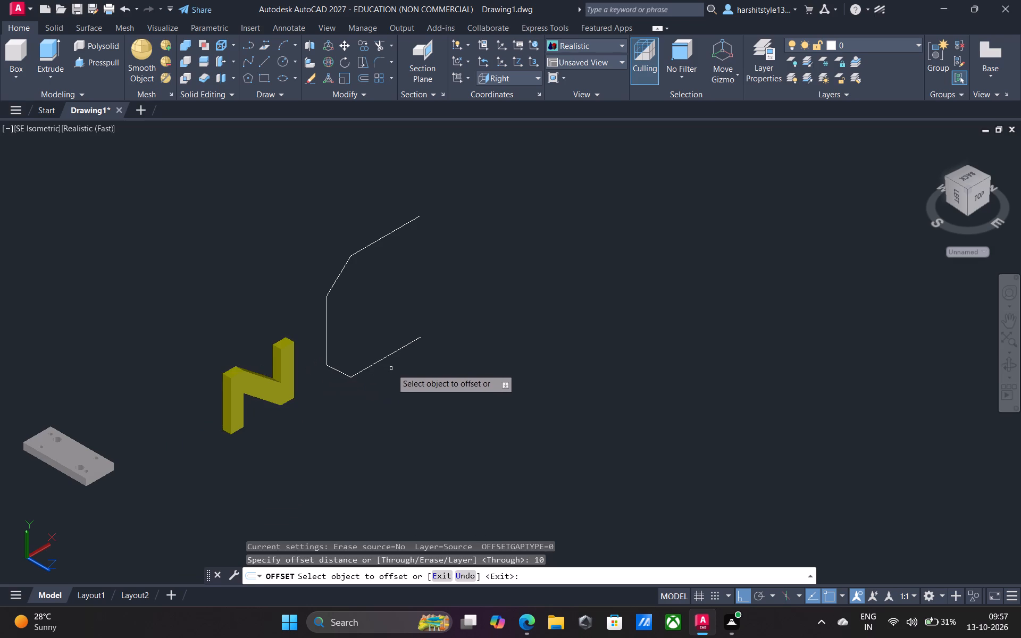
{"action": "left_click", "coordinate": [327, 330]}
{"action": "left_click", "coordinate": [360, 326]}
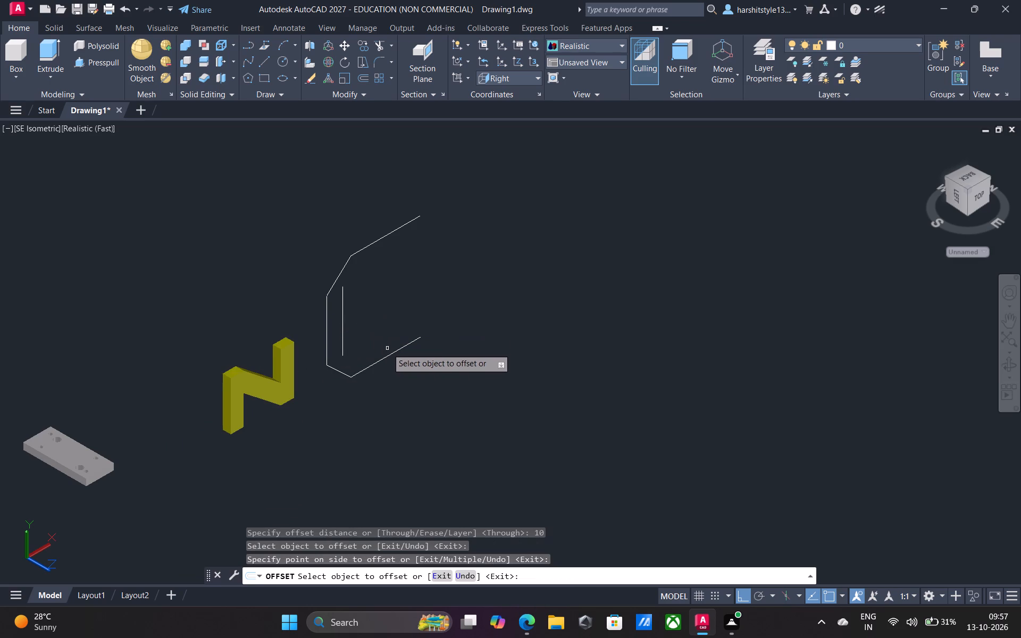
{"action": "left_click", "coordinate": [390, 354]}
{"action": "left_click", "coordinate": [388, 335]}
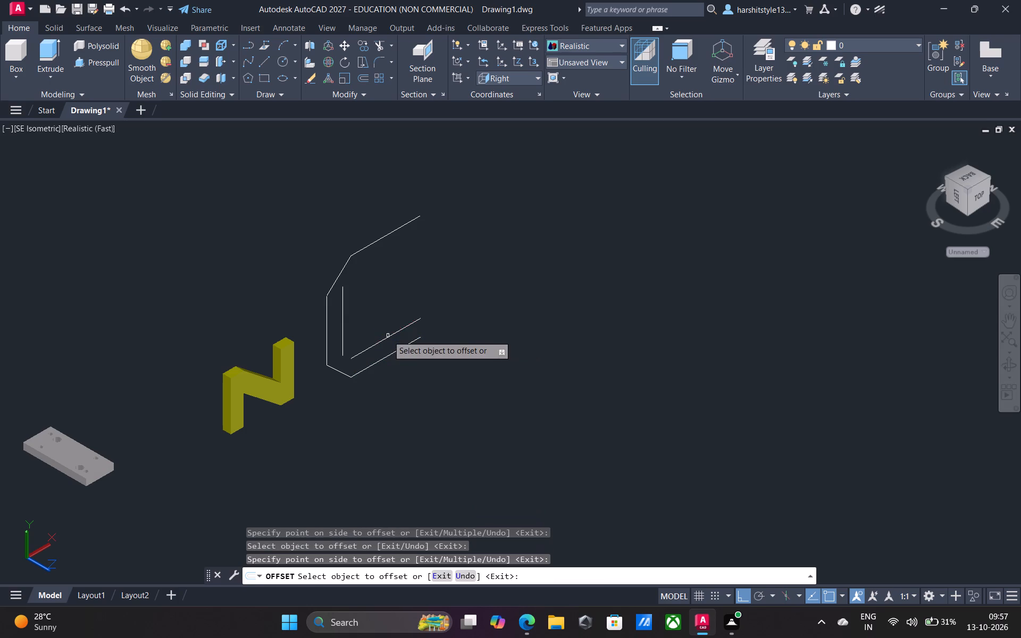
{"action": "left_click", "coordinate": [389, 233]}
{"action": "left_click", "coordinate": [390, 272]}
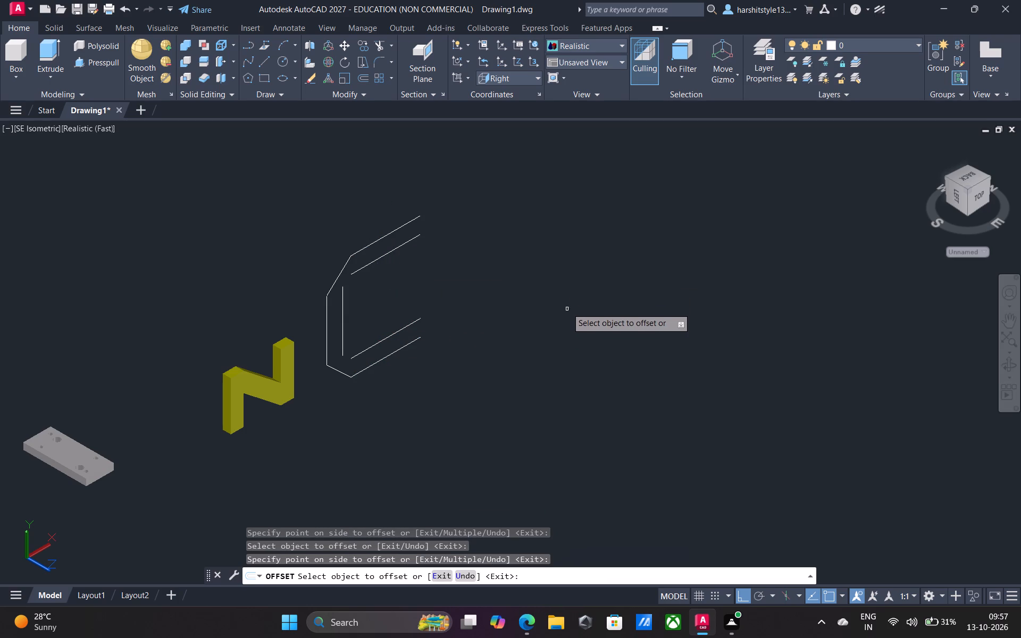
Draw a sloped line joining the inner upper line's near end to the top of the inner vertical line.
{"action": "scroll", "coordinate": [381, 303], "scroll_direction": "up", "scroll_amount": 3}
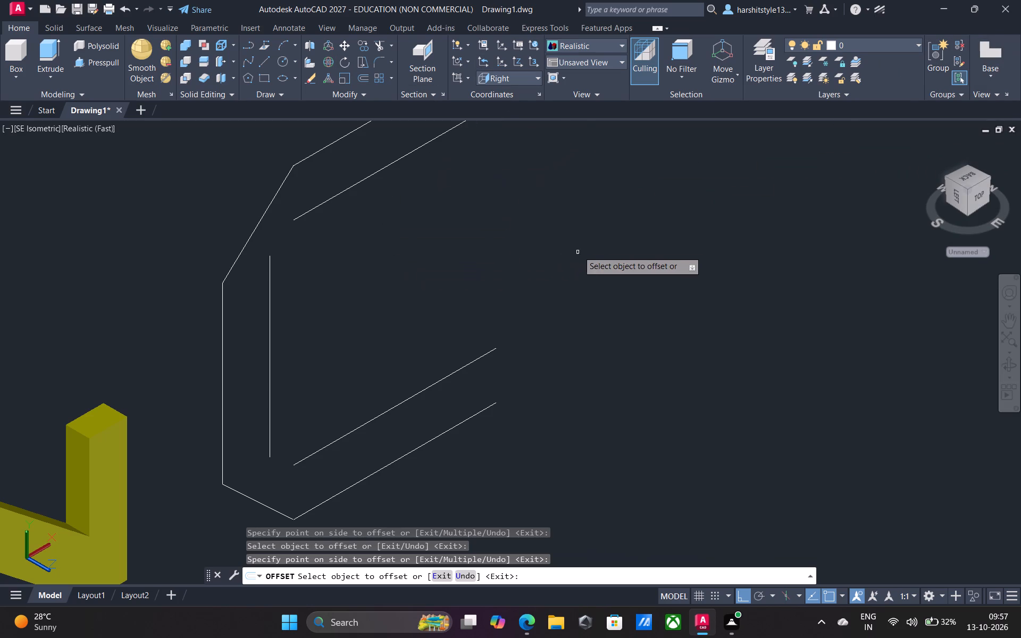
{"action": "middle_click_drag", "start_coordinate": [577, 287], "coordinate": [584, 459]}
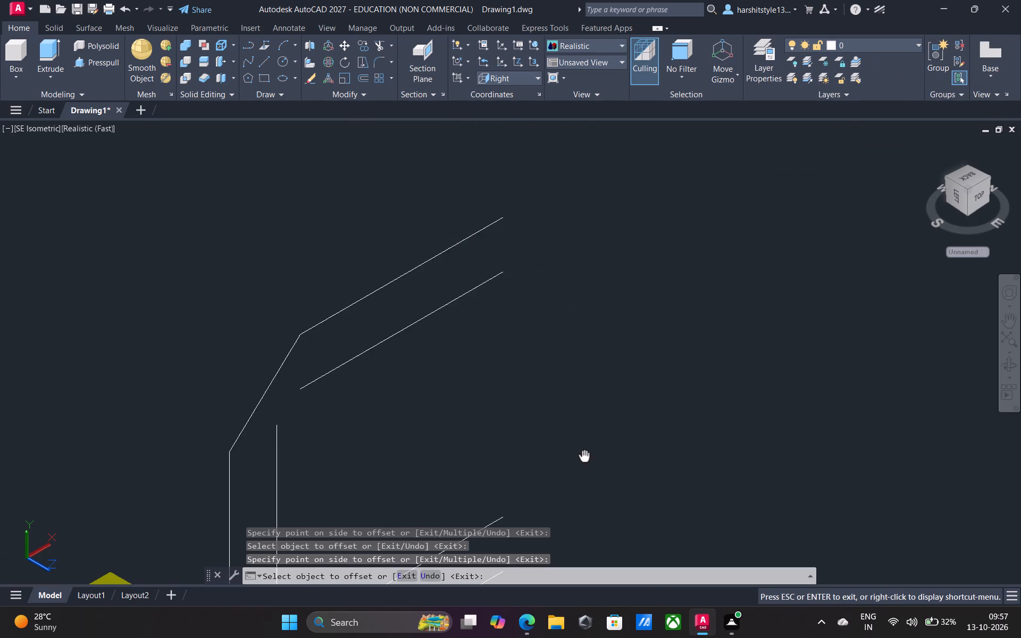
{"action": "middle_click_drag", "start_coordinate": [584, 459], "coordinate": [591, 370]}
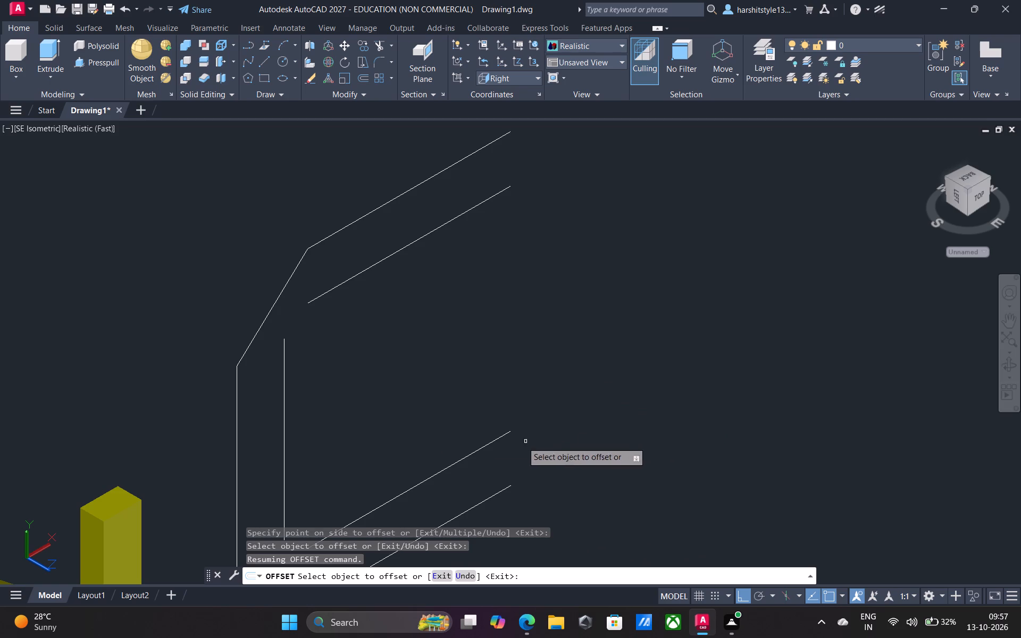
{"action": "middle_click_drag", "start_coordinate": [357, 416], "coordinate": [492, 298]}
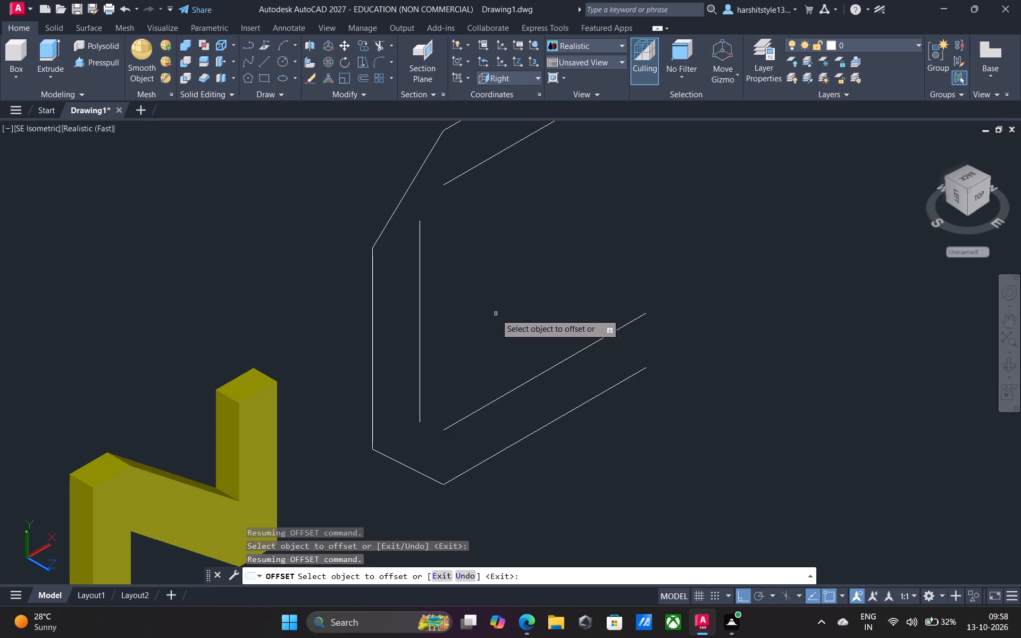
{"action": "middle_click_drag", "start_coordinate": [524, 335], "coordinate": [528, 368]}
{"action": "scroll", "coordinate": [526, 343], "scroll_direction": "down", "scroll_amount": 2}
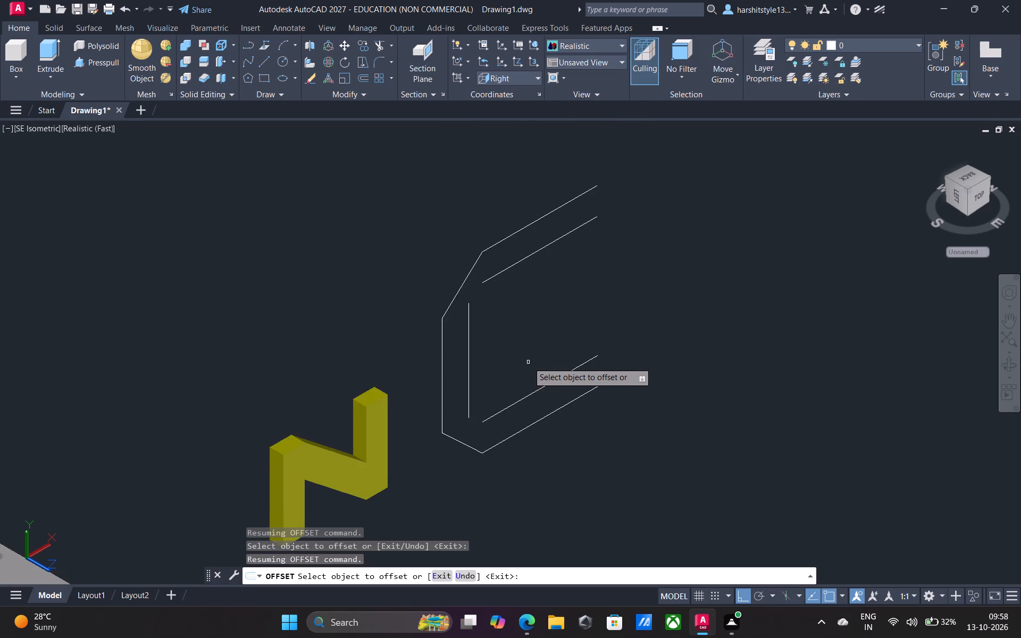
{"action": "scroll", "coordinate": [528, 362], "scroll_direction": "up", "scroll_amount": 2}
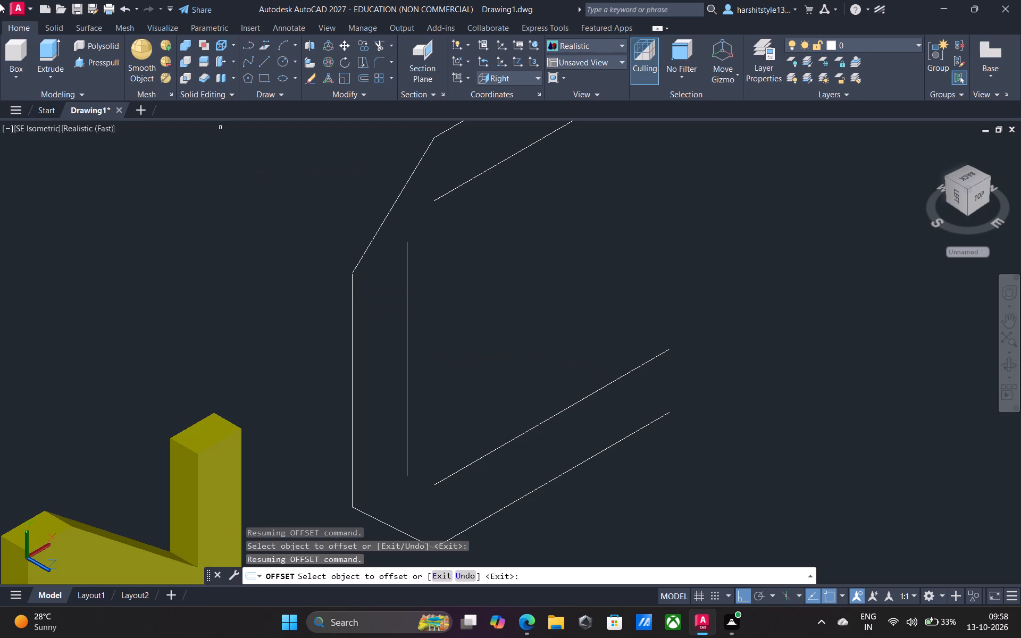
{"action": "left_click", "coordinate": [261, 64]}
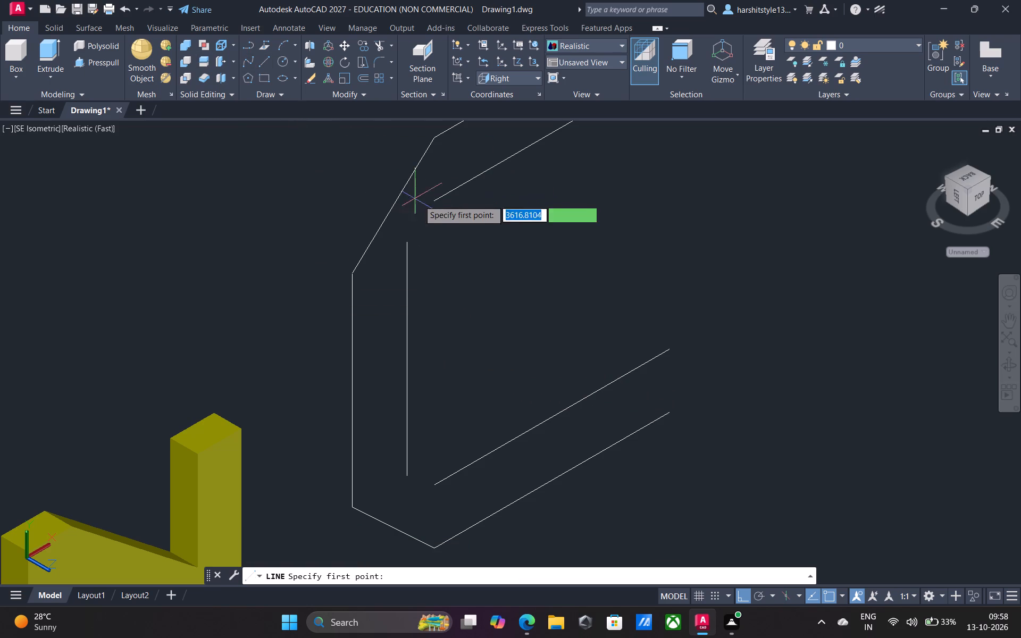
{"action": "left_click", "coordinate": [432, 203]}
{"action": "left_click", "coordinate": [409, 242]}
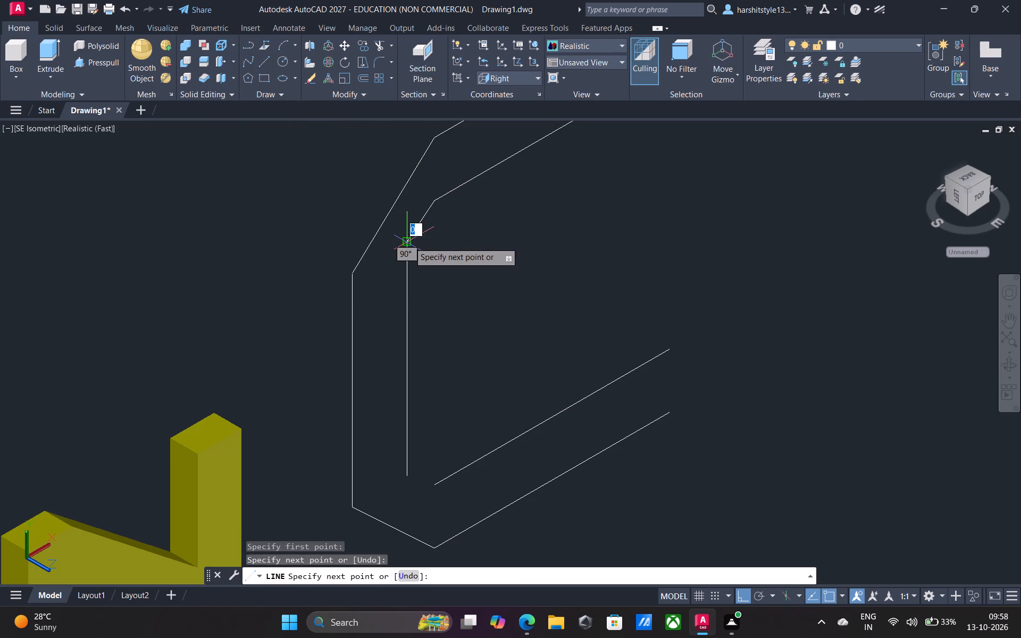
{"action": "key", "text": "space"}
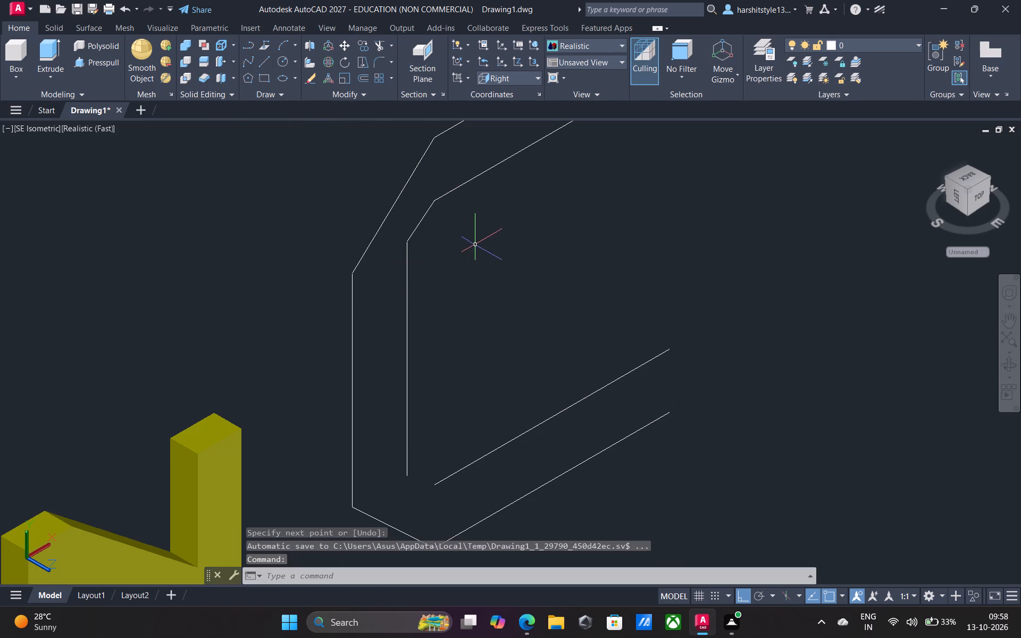
Erase all the lines of the C-shaped profile, both outer and inner.
{"action": "scroll", "coordinate": [474, 247], "scroll_direction": "down", "scroll_amount": 2}
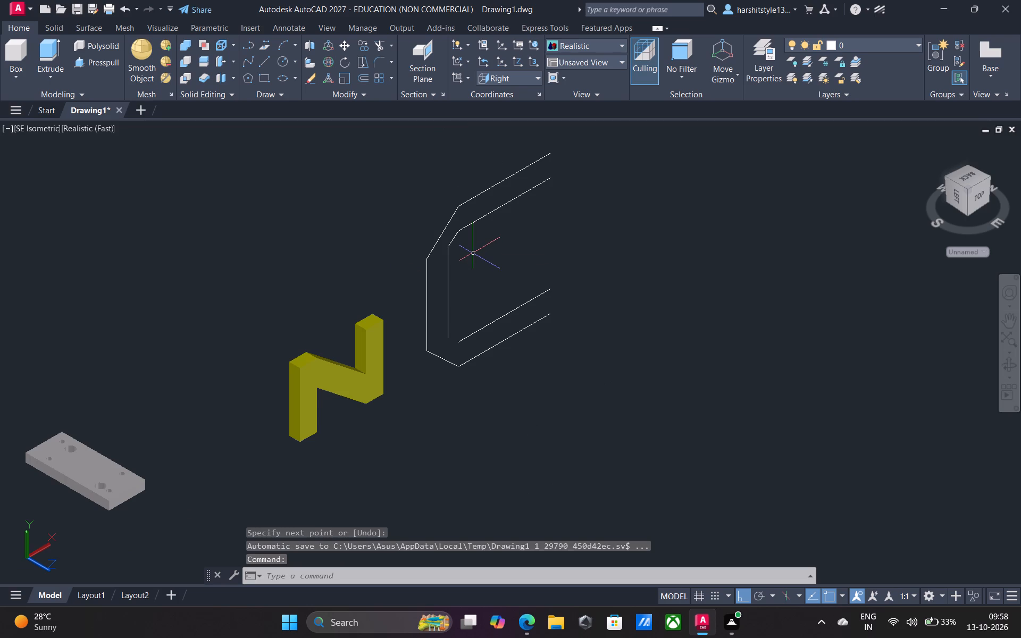
{"action": "scroll", "coordinate": [472, 251], "scroll_direction": "up", "scroll_amount": 1}
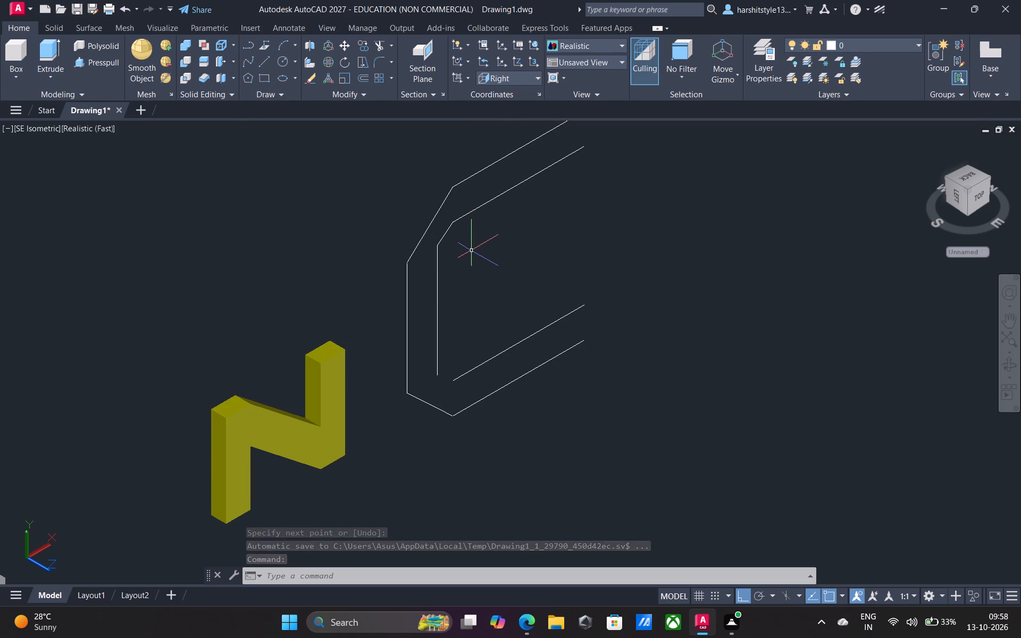
{"action": "scroll", "coordinate": [471, 250], "scroll_direction": "up", "scroll_amount": 1}
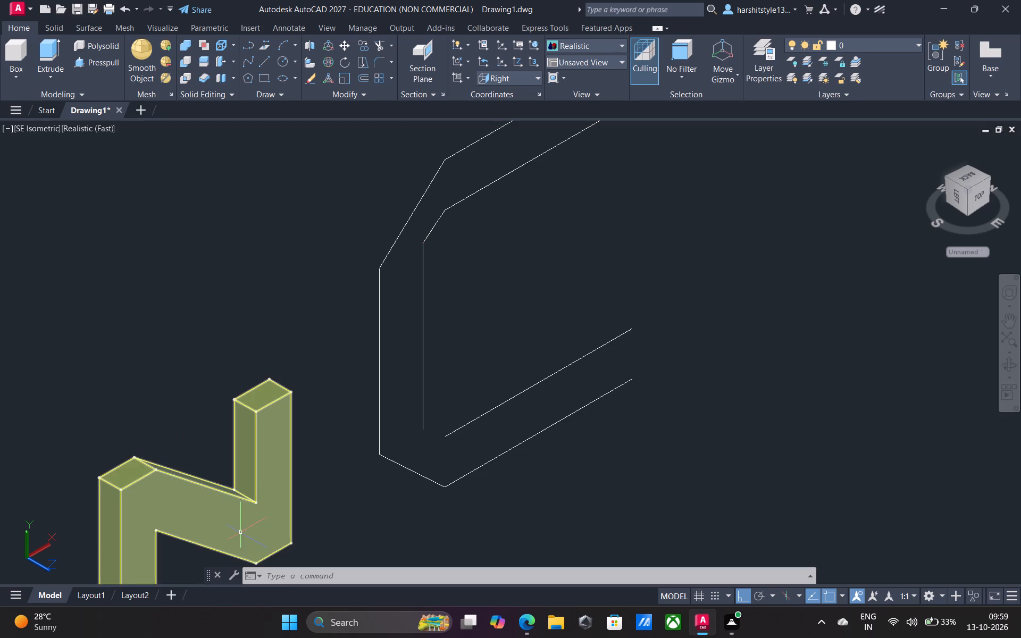
{"action": "middle_click_drag", "start_coordinate": [477, 324], "coordinate": [418, 403]}
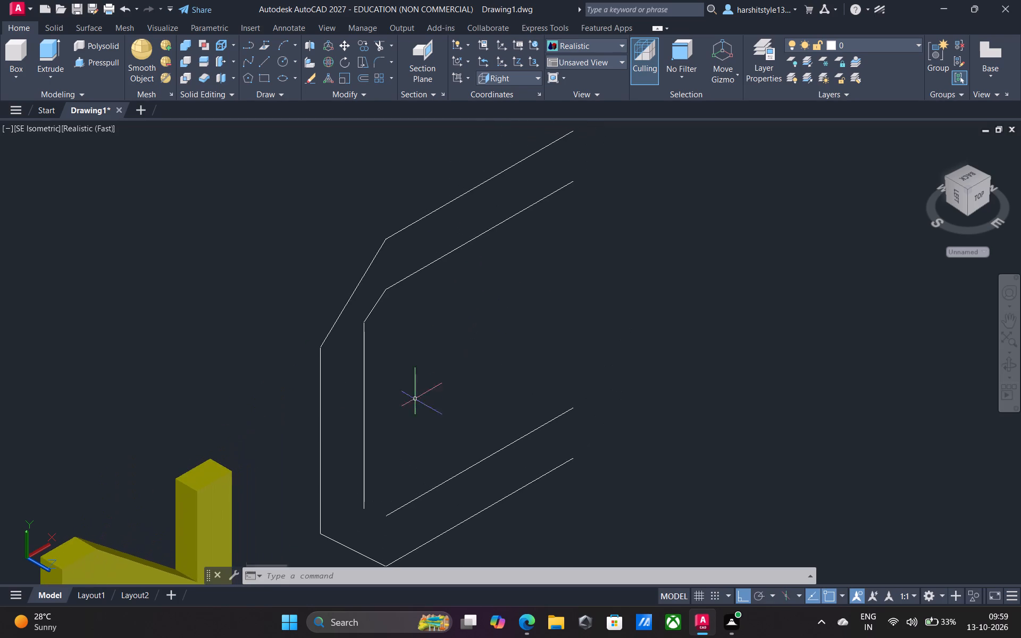
{"action": "scroll", "coordinate": [311, 218], "scroll_direction": "down", "scroll_amount": 3}
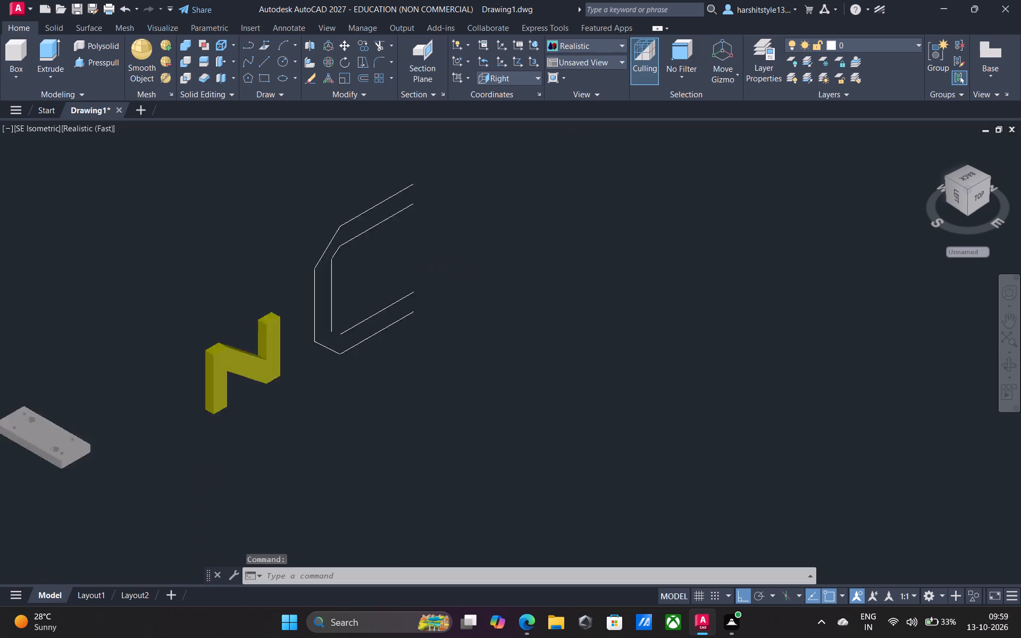
{"action": "scroll", "coordinate": [311, 220], "scroll_direction": "down", "scroll_amount": 1}
{"action": "left_click", "coordinate": [295, 202]}
{"action": "left_click", "coordinate": [390, 293]}
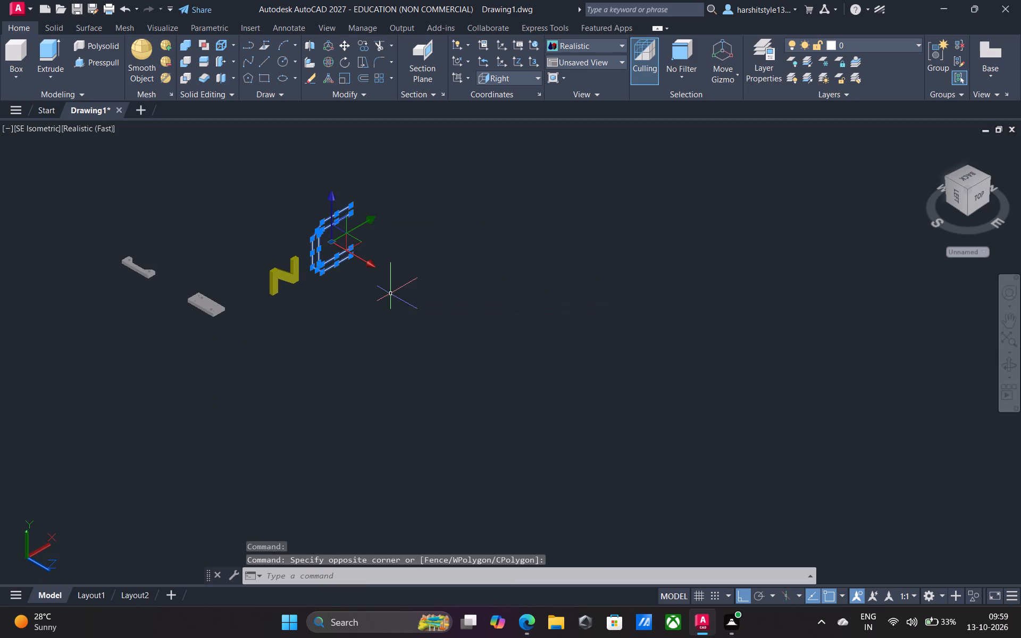
{"action": "key", "text": "Delete"}
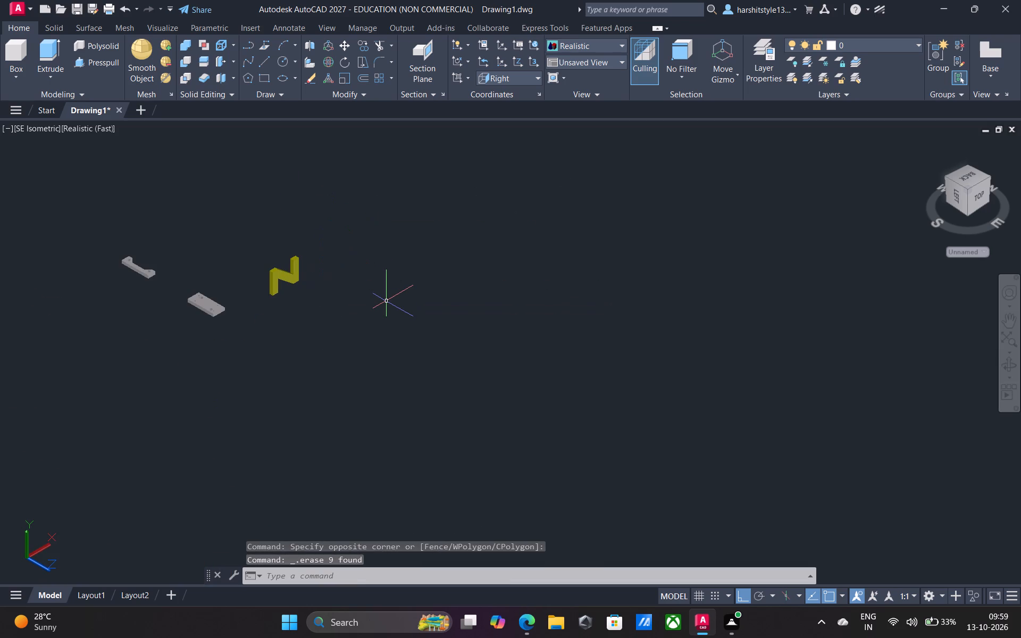
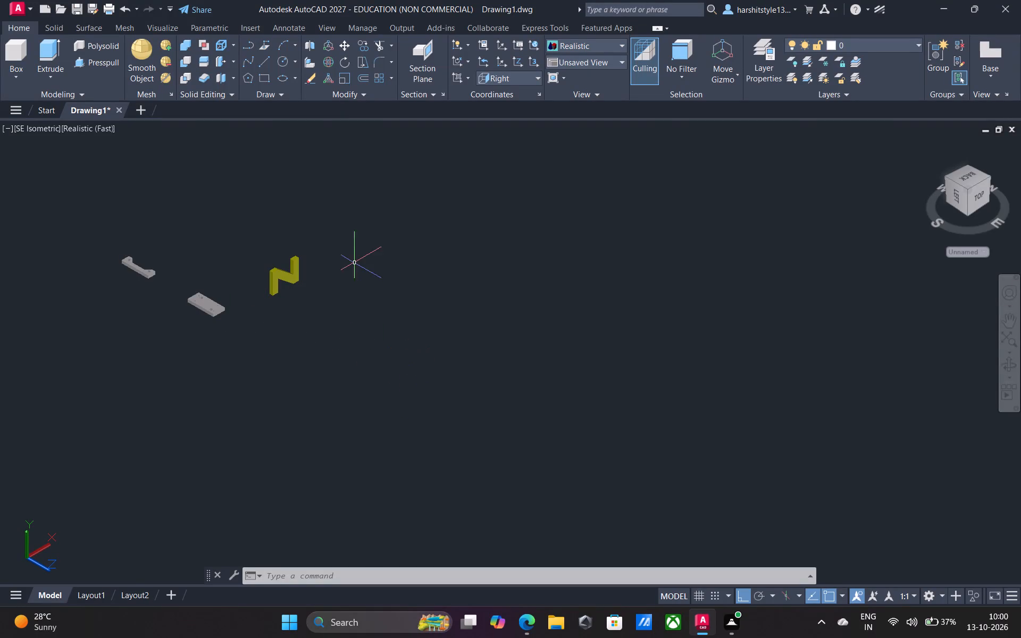
Set the UCS to World and turn on the grid display.
{"action": "middle_click_drag", "start_coordinate": [354, 270], "coordinate": [414, 314]}
{"action": "middle_click", "coordinate": [409, 305]}
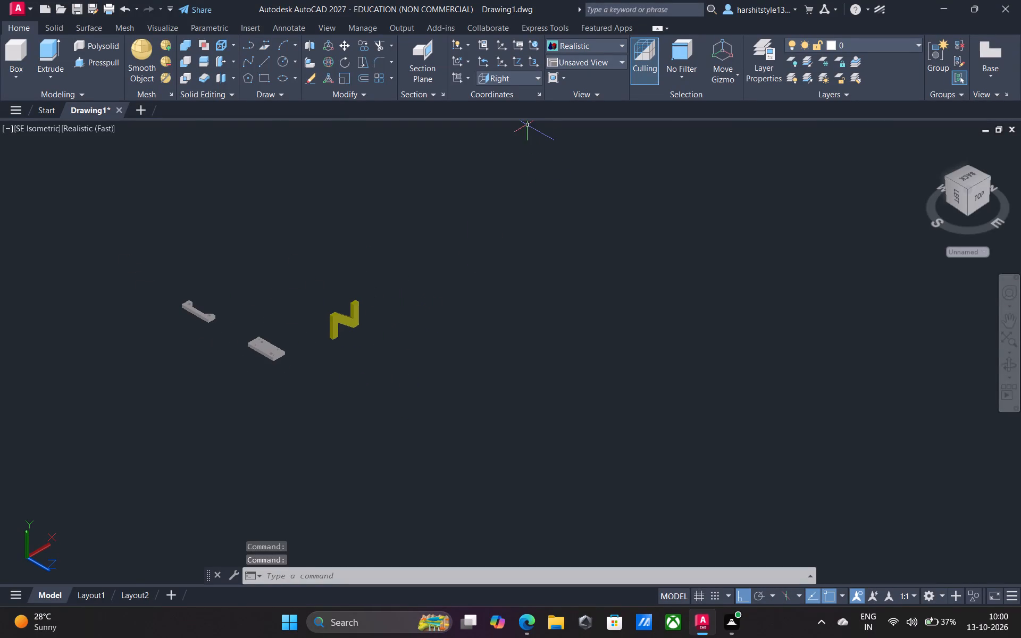
{"action": "left_click", "coordinate": [538, 79]}
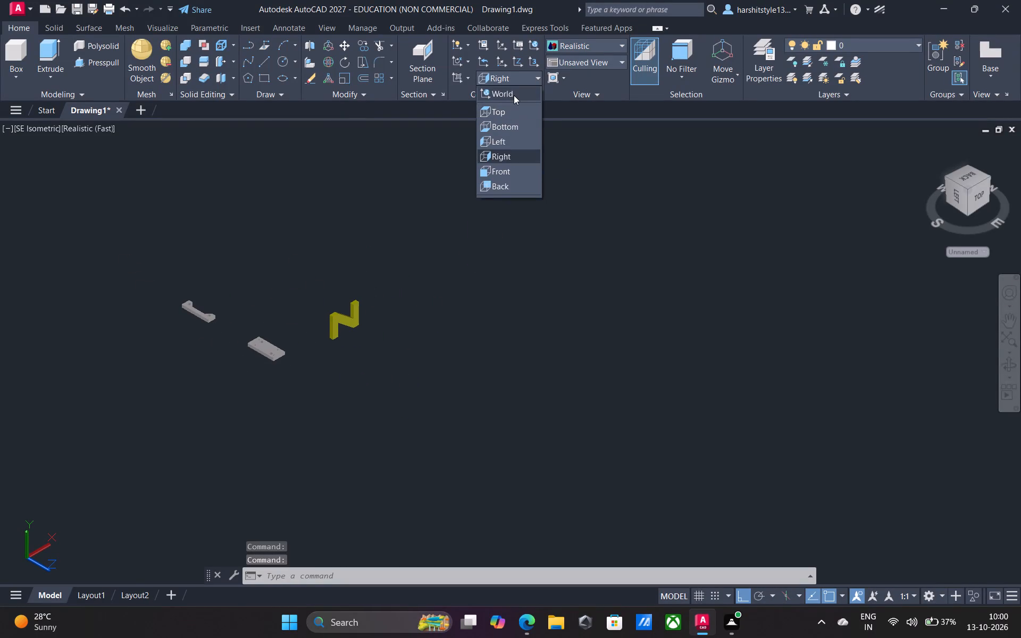
{"action": "left_click", "coordinate": [514, 95]}
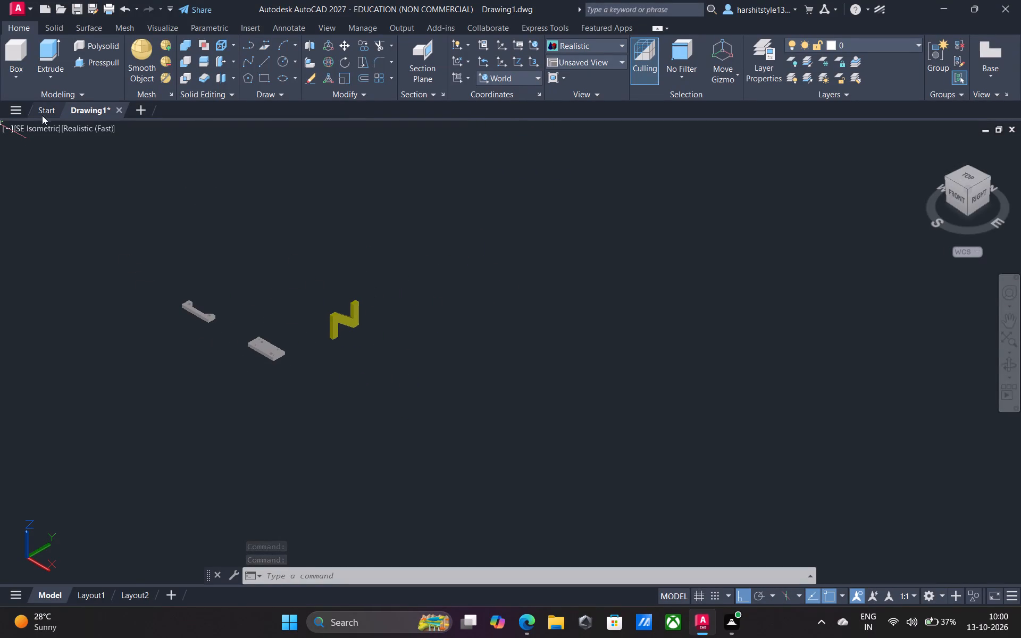
{"action": "left_click", "coordinate": [699, 593]}
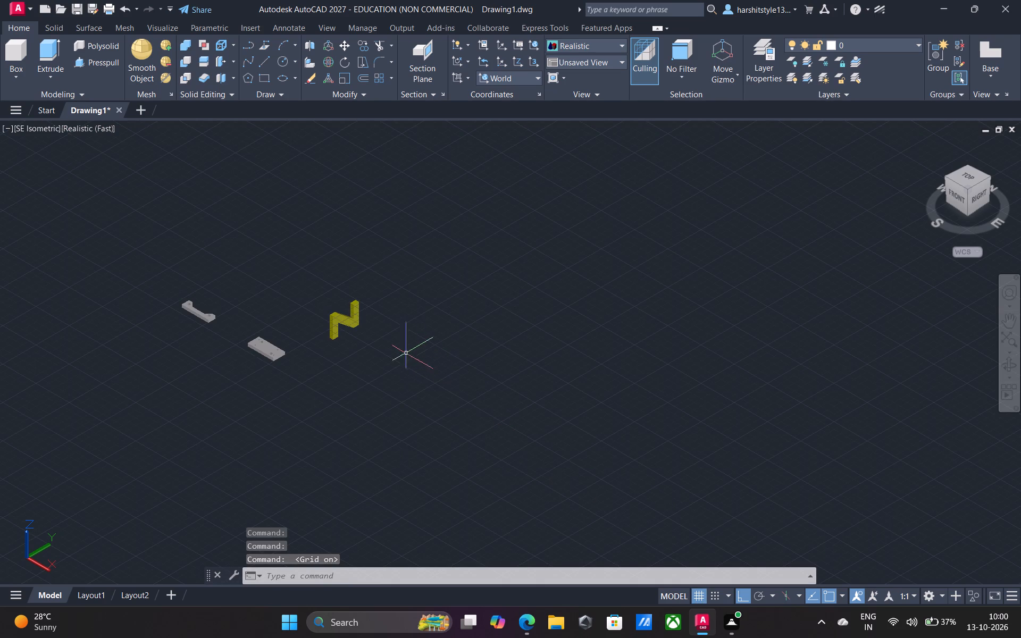
{"action": "scroll", "coordinate": [355, 330], "scroll_direction": "up", "scroll_amount": 5}
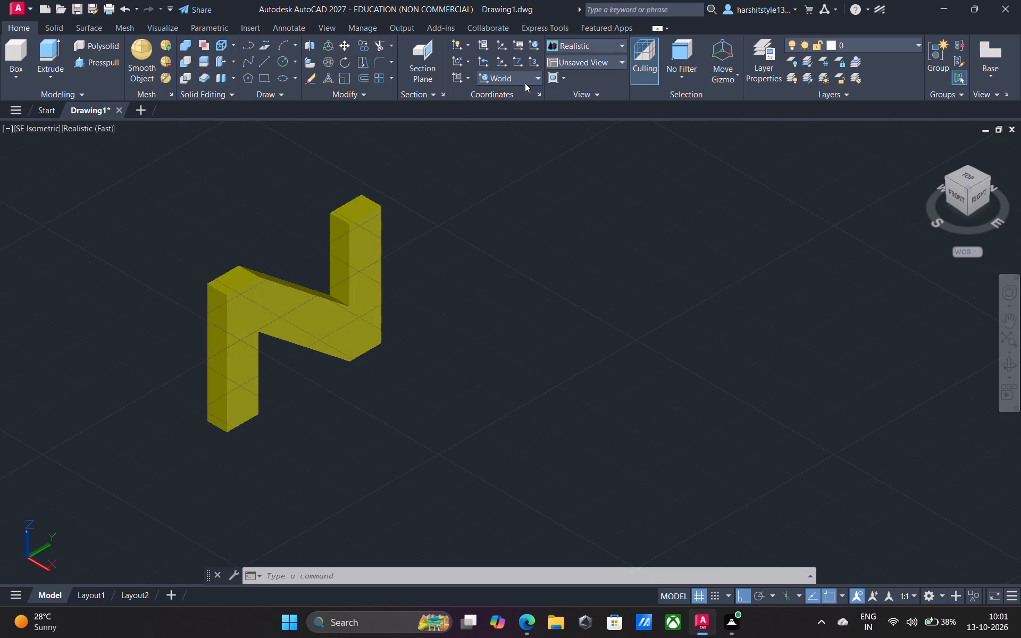
In the Right UCS, draw a 29 line along X beside the yellow solid and a 10 line upward from its far end.
{"action": "left_click", "coordinate": [537, 77]}
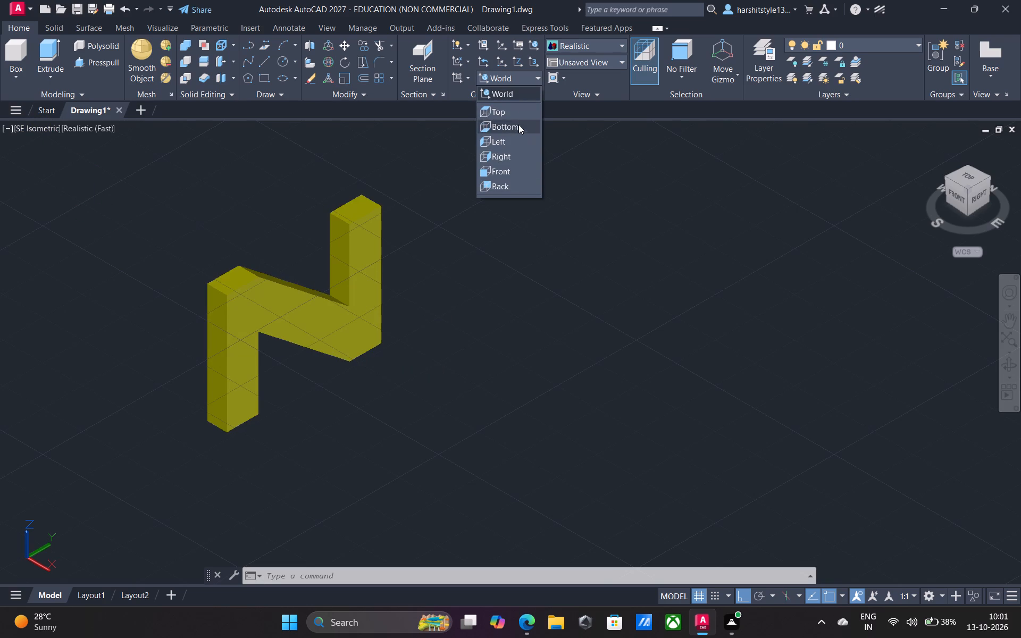
{"action": "left_click", "coordinate": [515, 155]}
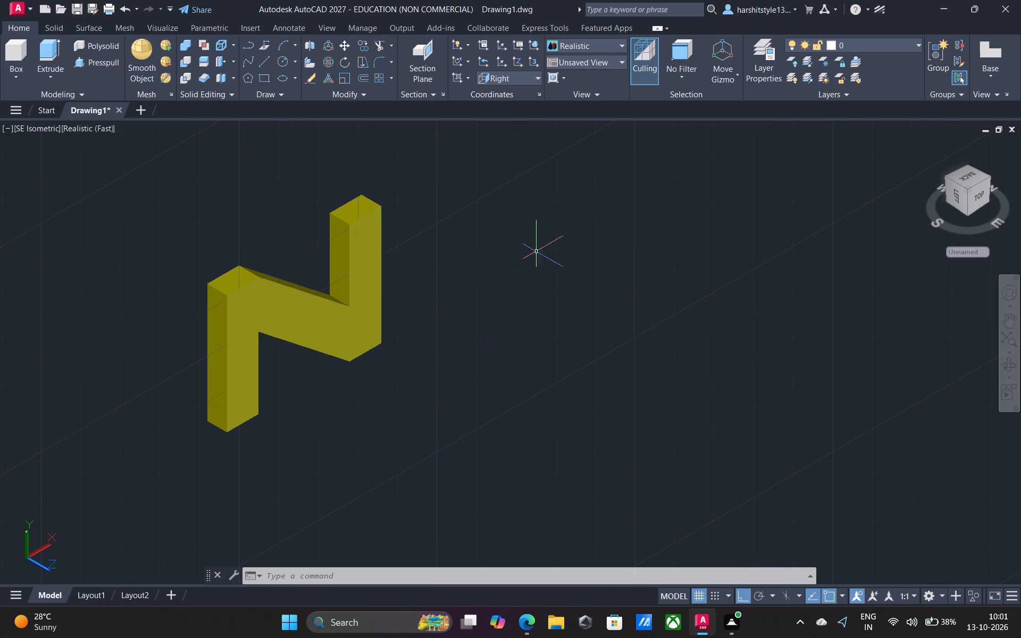
{"action": "middle_click_drag", "start_coordinate": [537, 251], "coordinate": [361, 363]}
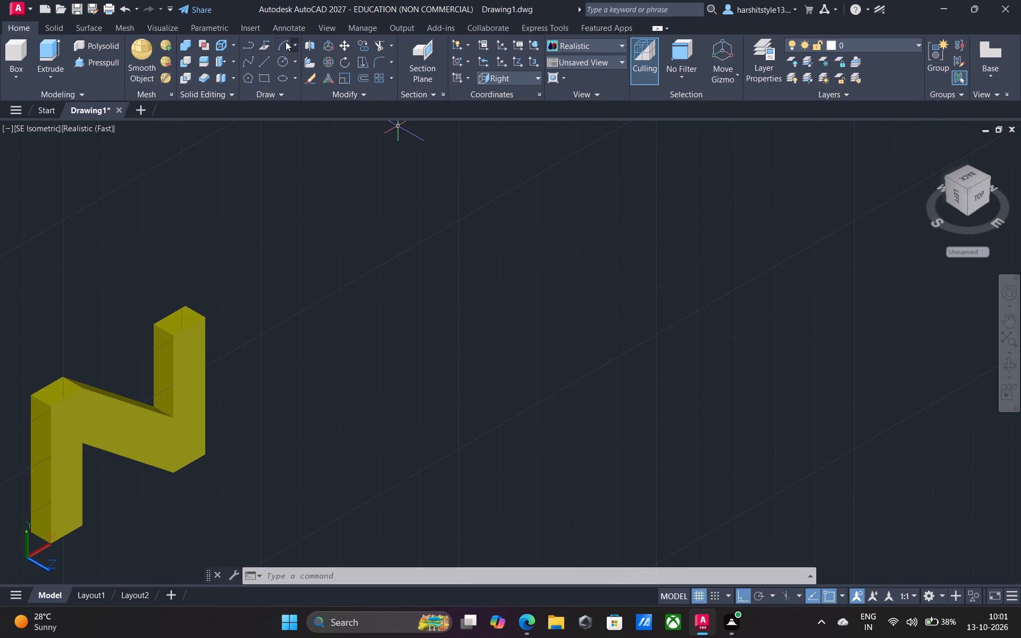
{"action": "left_click", "coordinate": [264, 58]}
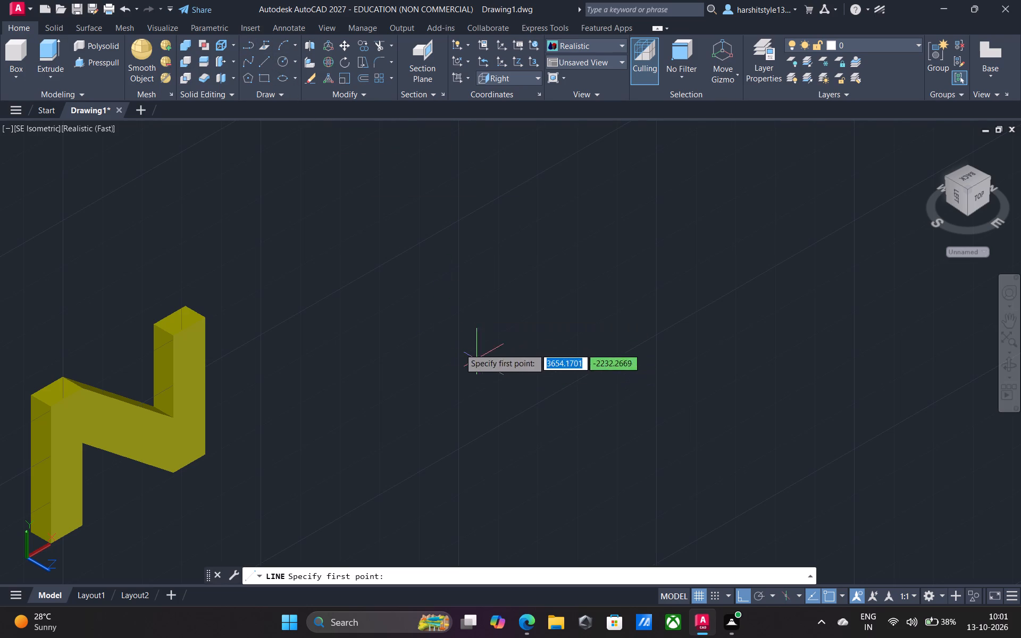
{"action": "left_click", "coordinate": [436, 342]}
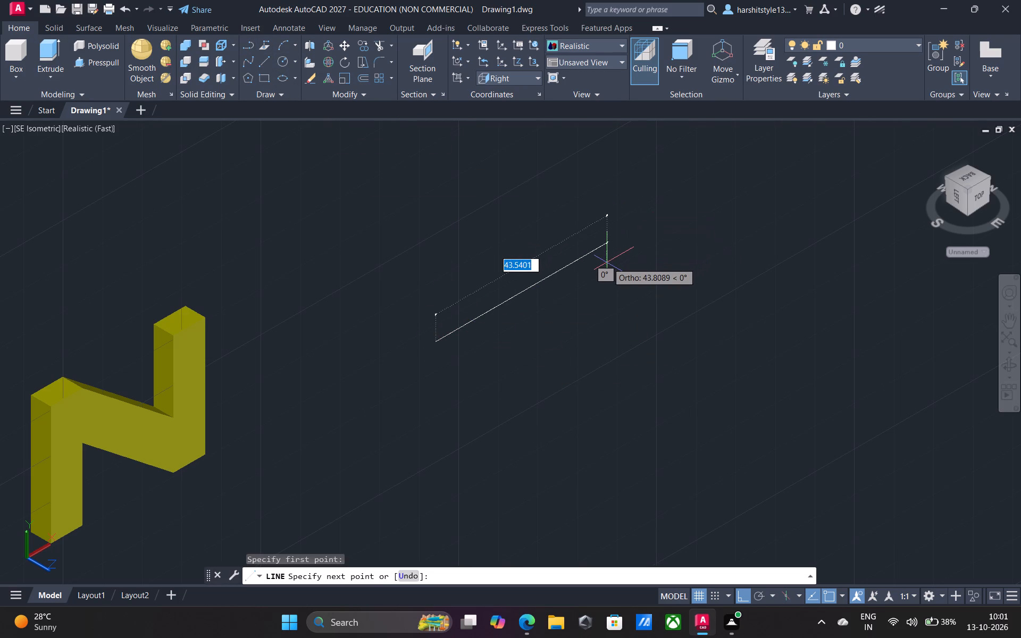
{"action": "type", "text": "29"}
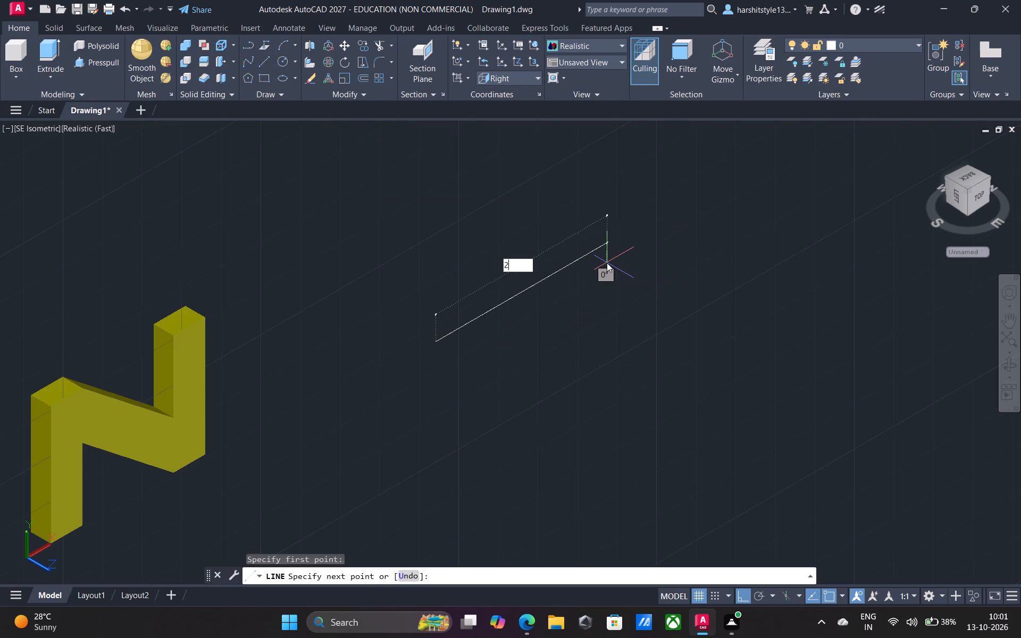
{"action": "key", "text": "Return"}
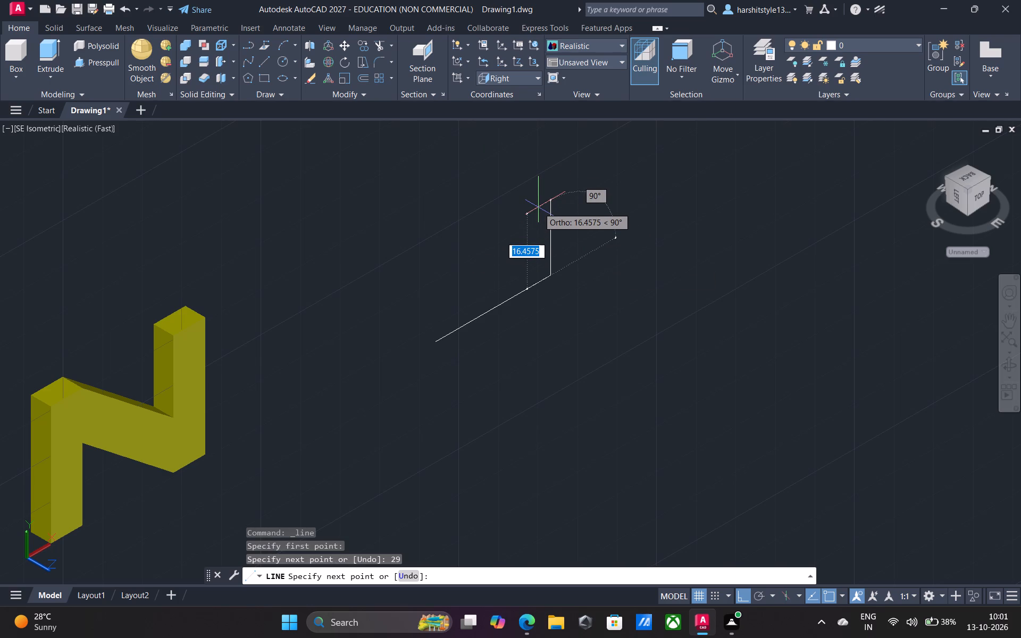
{"action": "type", "text": "10"}
{"action": "key", "text": "Return"}
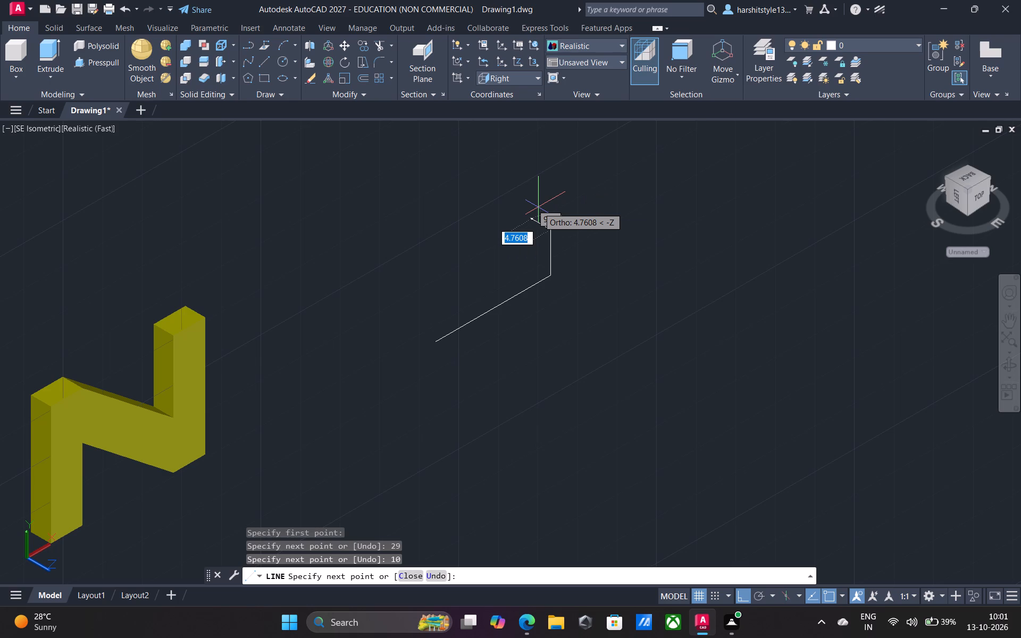
{"action": "key", "text": "Return"}
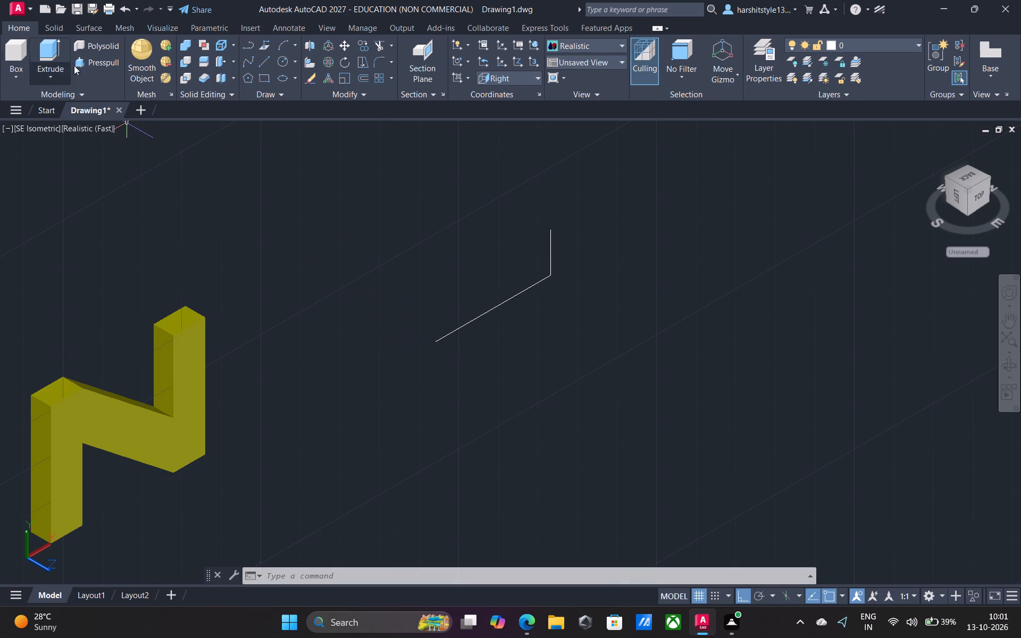
From the bottom line's near end, draw a 9 line outward along negative X and an 8 line upward from it.
{"action": "left_click", "coordinate": [259, 58]}
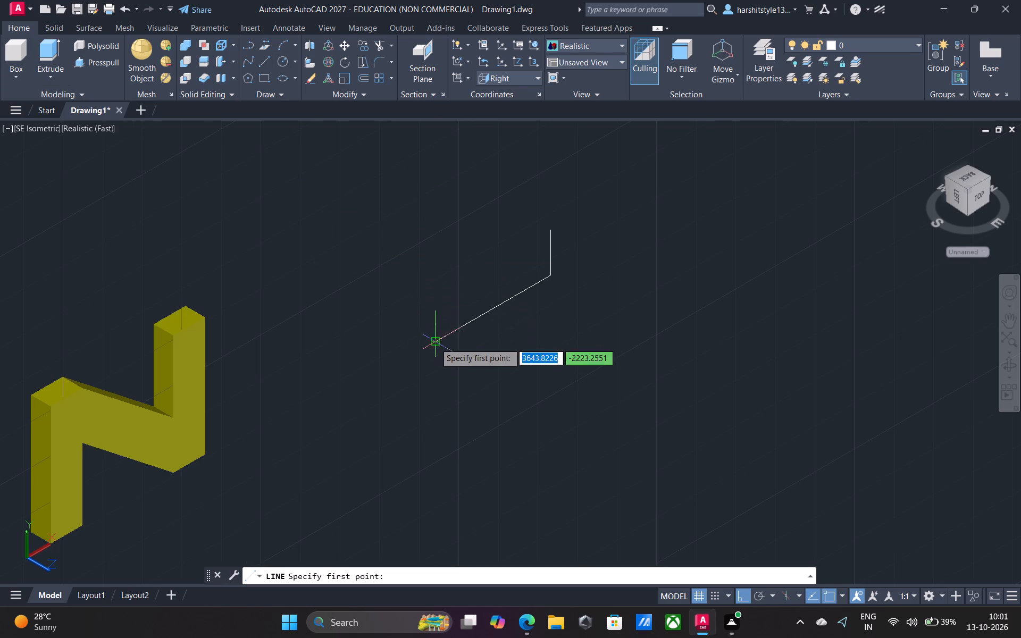
{"action": "left_click", "coordinate": [436, 340]}
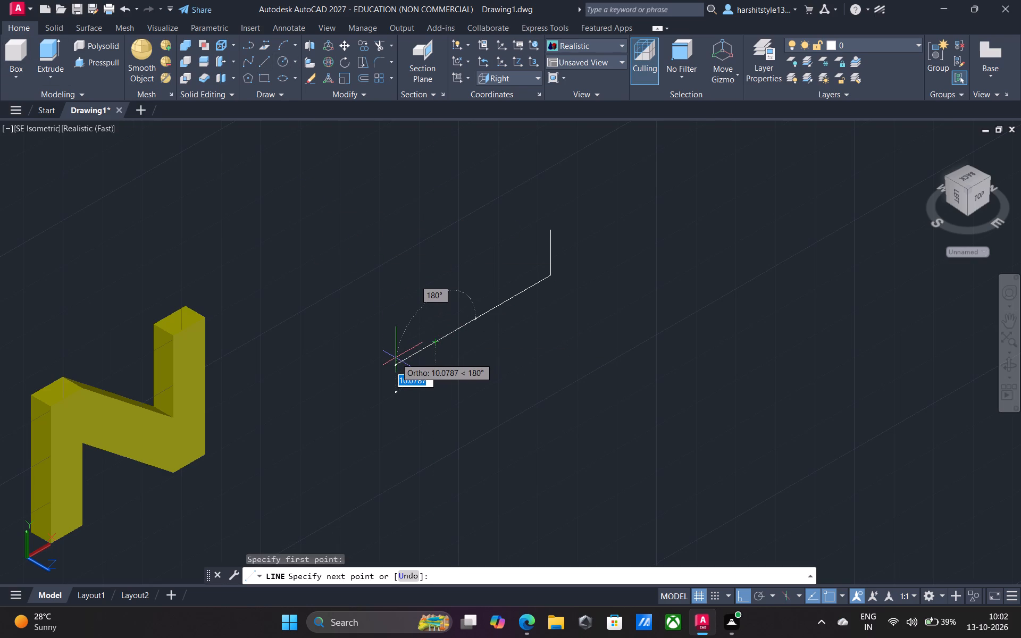
{"action": "key", "text": "9"}
{"action": "key", "text": "Return"}
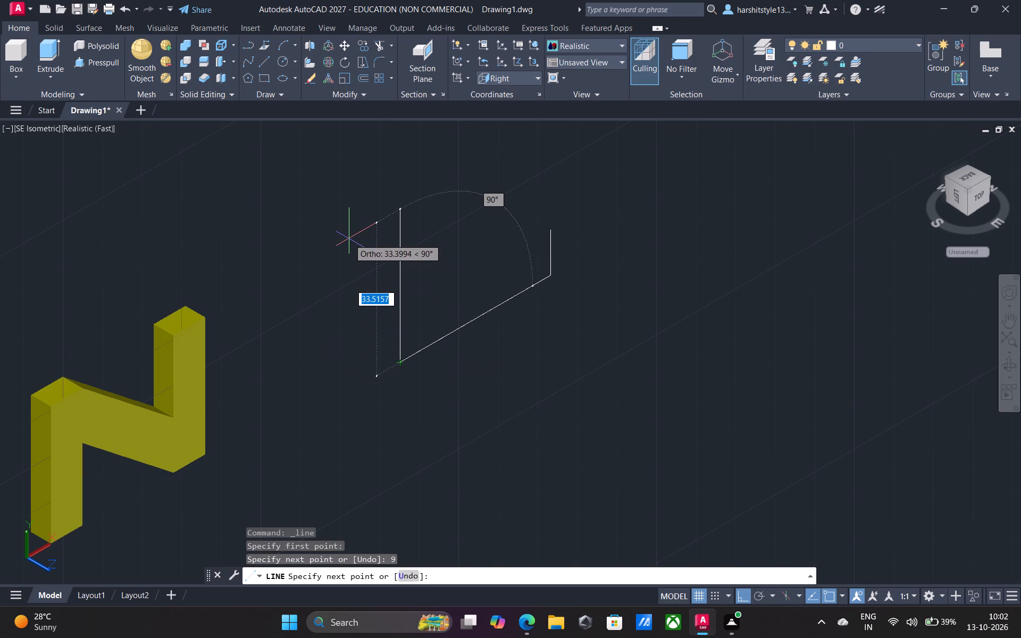
{"action": "key", "text": "8"}
{"action": "key", "text": "Return"}
{"action": "key", "text": "Return"}
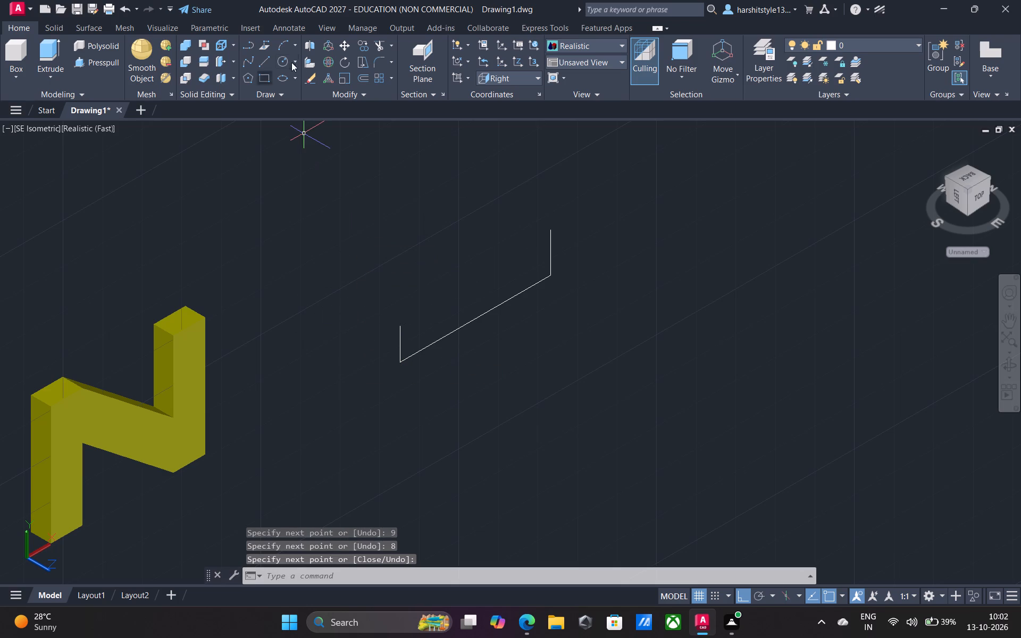
Draw a 28 vertical line upward from the top of the 8 line.
{"action": "key", "text": "space"}
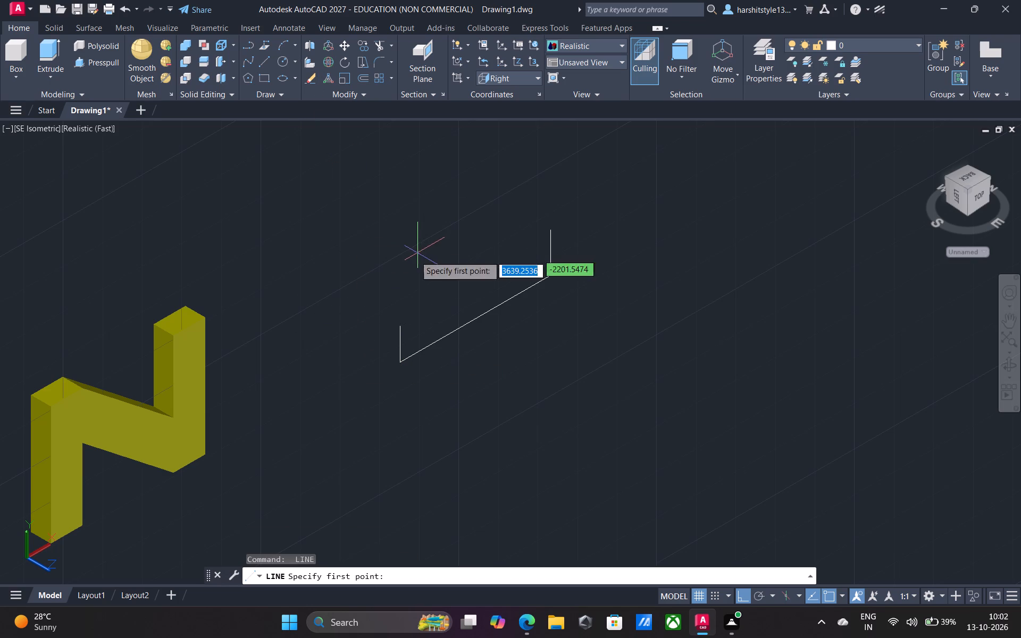
{"action": "left_click", "coordinate": [400, 325]}
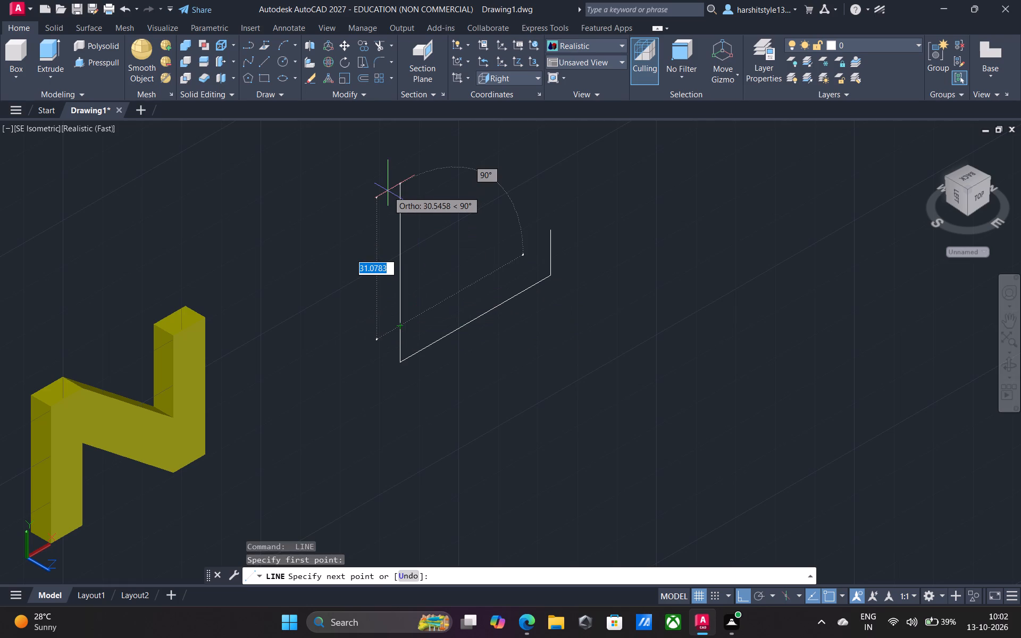
{"action": "type", "text": "28"}
{"action": "key", "text": "Return"}
{"action": "key", "text": "Return"}
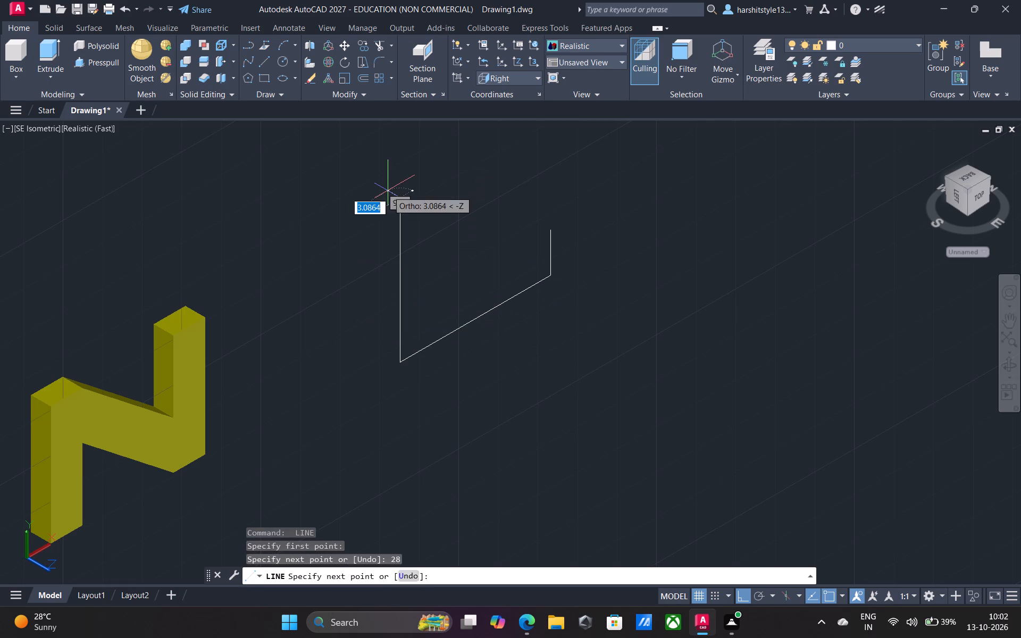
Trim away the 9 and 8 guide lines at the profile's lower corner.
{"action": "left_click", "coordinate": [378, 44]}
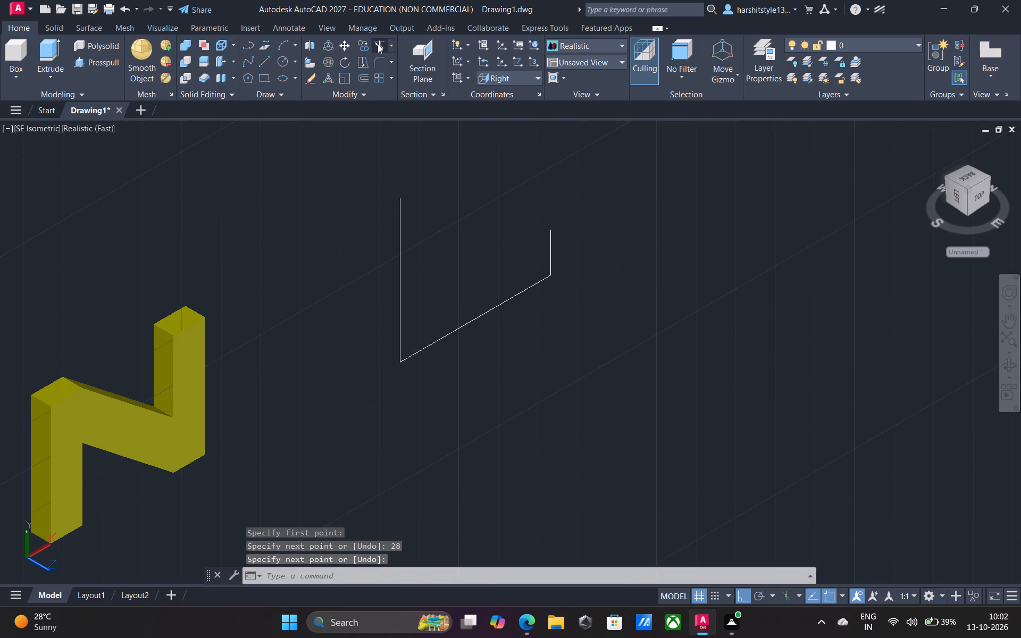
{"action": "left_click", "coordinate": [413, 354]}
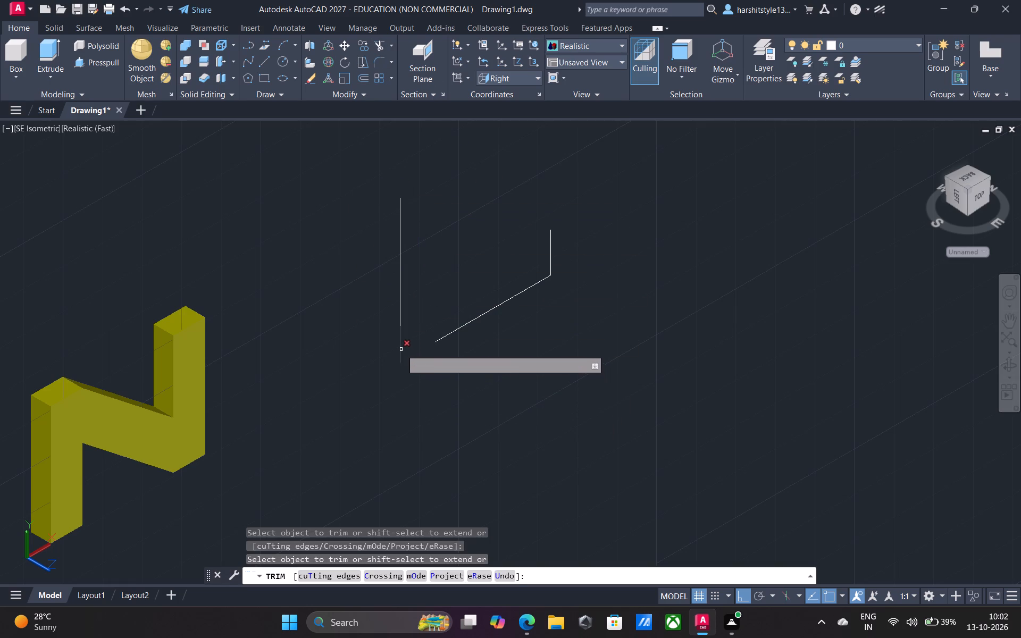
{"action": "left_click", "coordinate": [401, 349]}
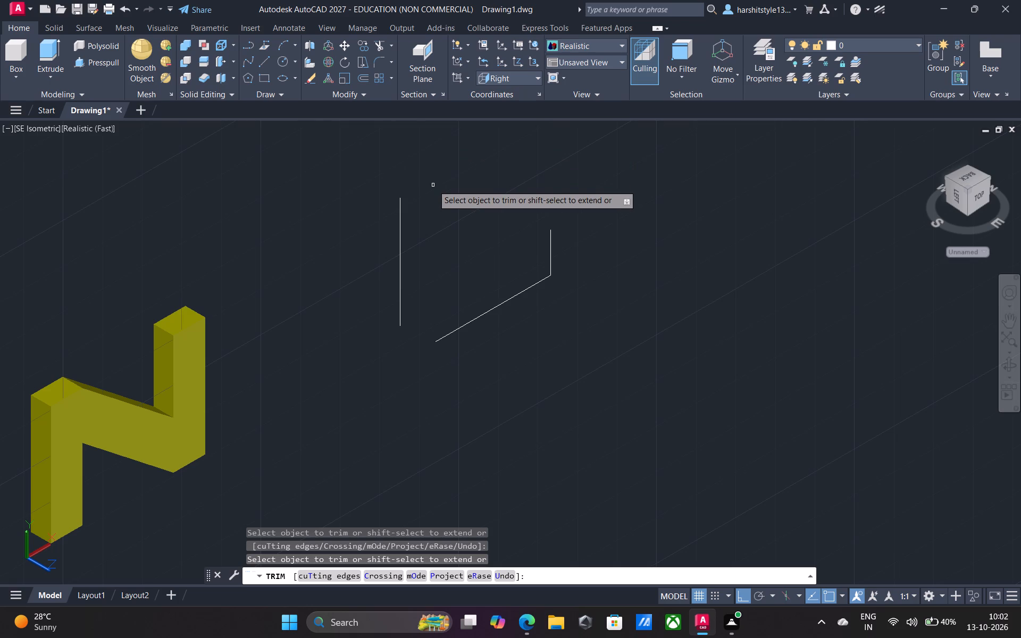
From the top of the 28 vertical line, draw an 8 line upward and a 9 line along X.
{"action": "middle_click_drag", "start_coordinate": [433, 185], "coordinate": [387, 212]}
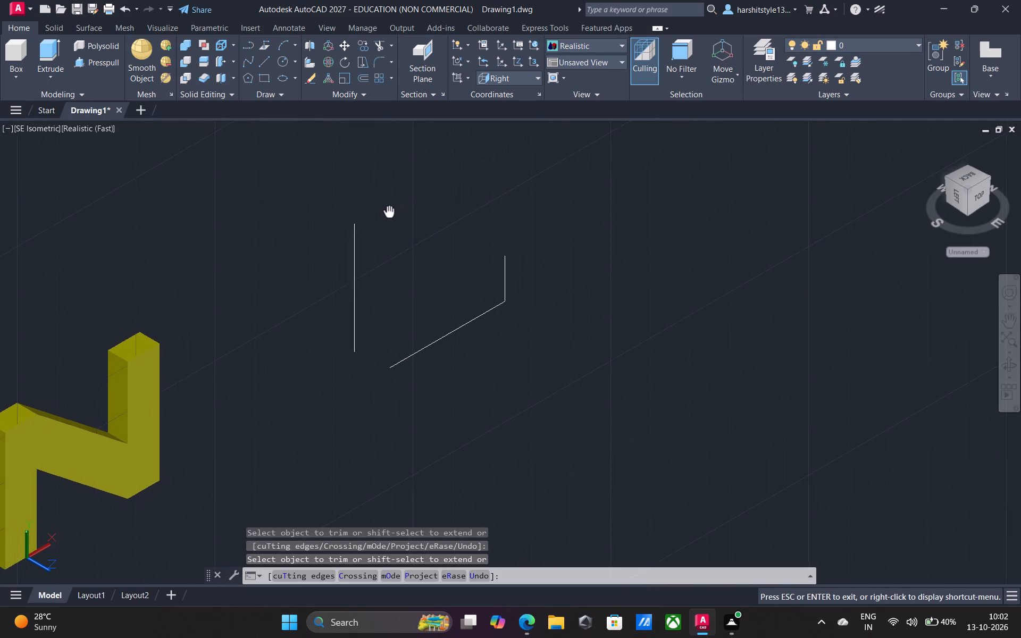
{"action": "middle_click_drag", "start_coordinate": [387, 212], "coordinate": [352, 236]}
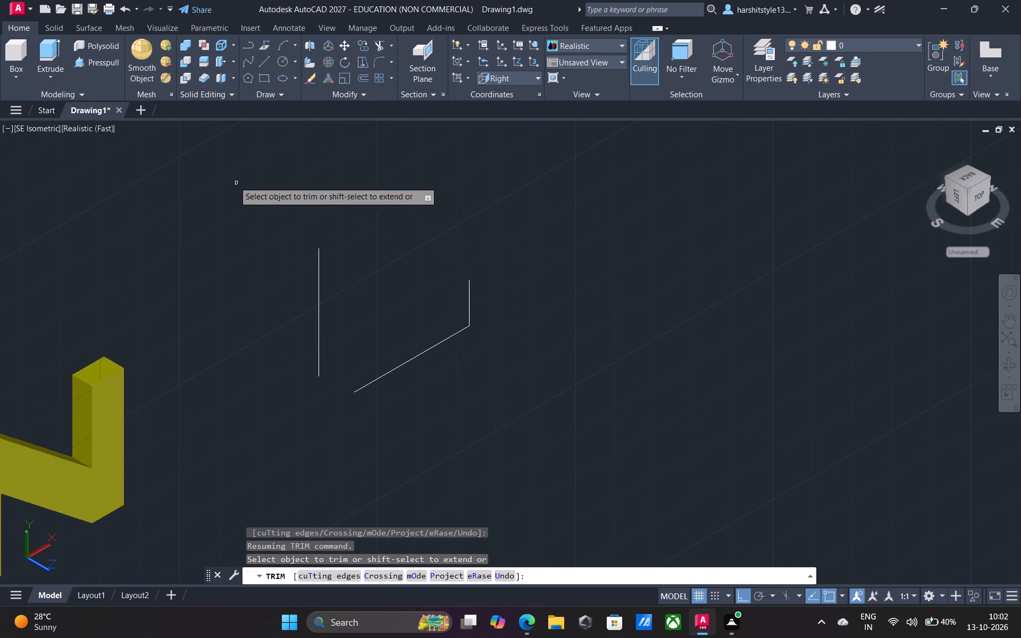
{"action": "left_click", "coordinate": [266, 62]}
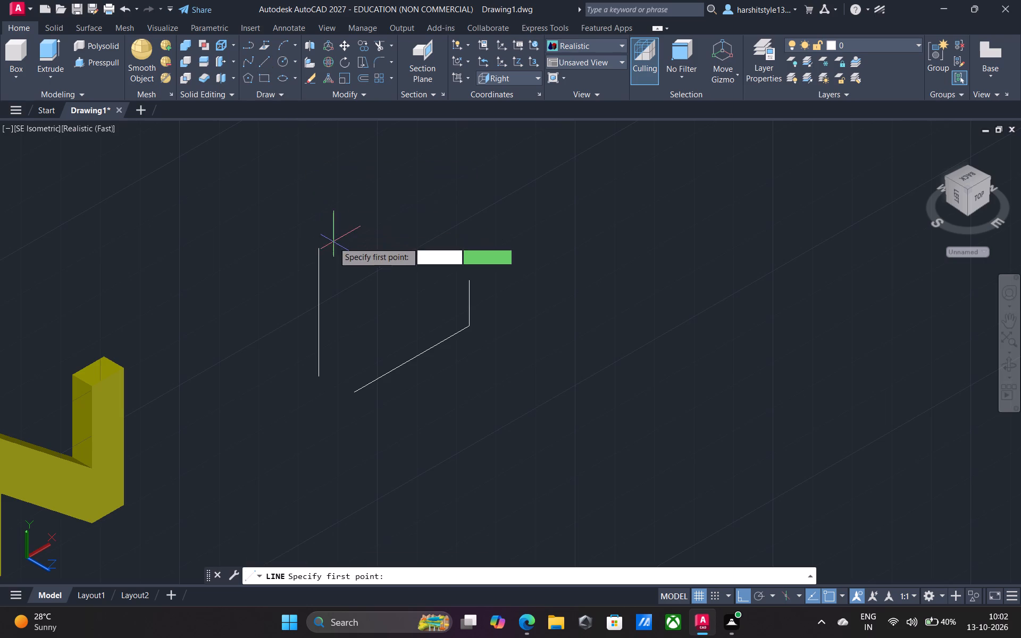
{"action": "left_click", "coordinate": [319, 249]}
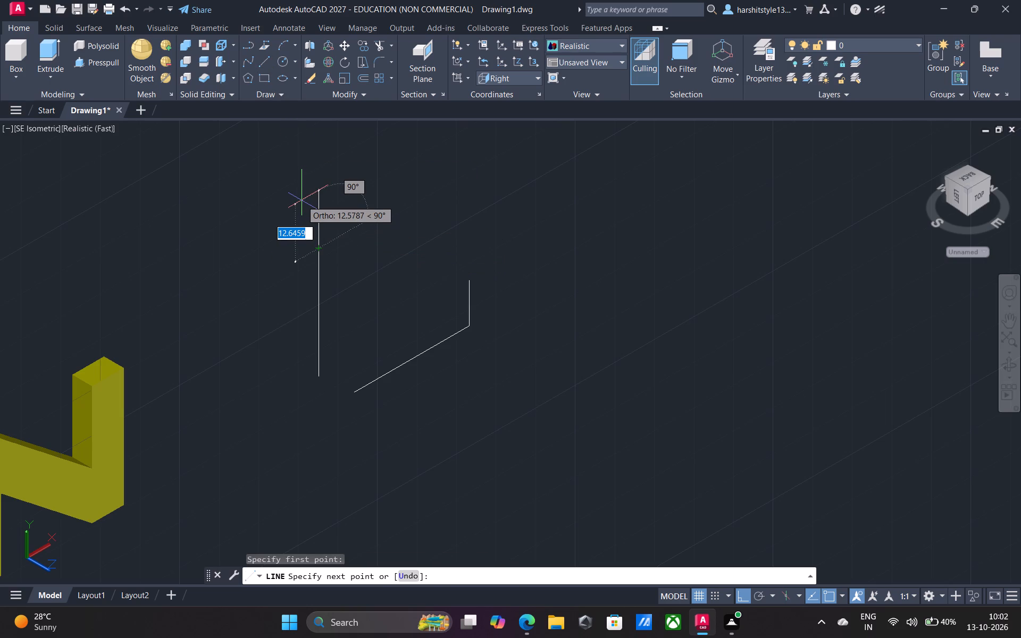
{"action": "key", "text": "8"}
{"action": "key", "text": "Return"}
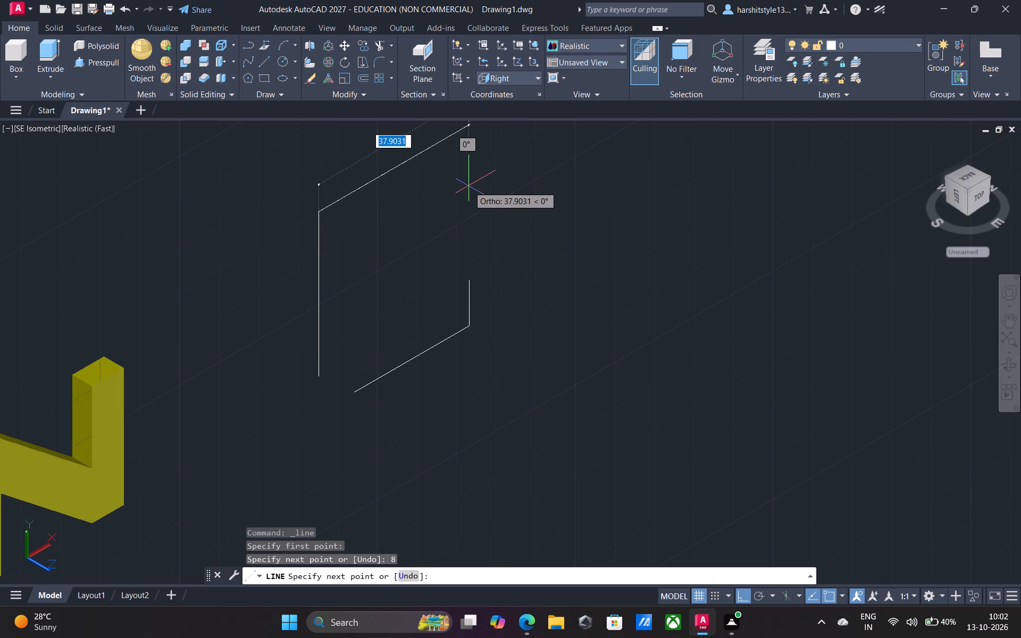
{"action": "key", "text": "9"}
{"action": "key", "text": "Return"}
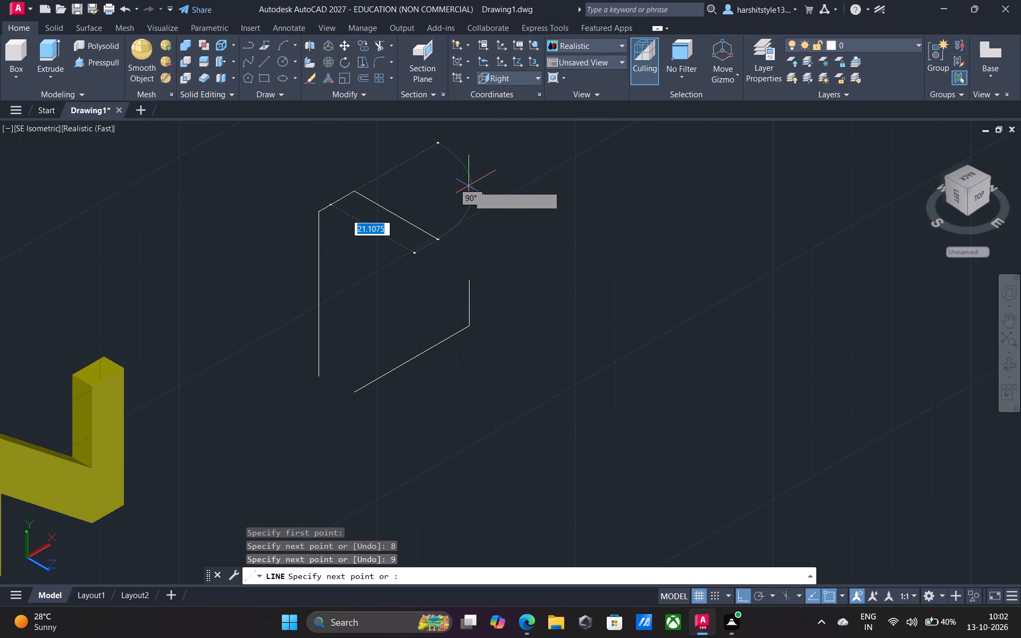
Continue the profile from the 9 line with a 29 line along X and a 10 end edge downward.
{"action": "middle_click_drag", "start_coordinate": [448, 200], "coordinate": [327, 303]}
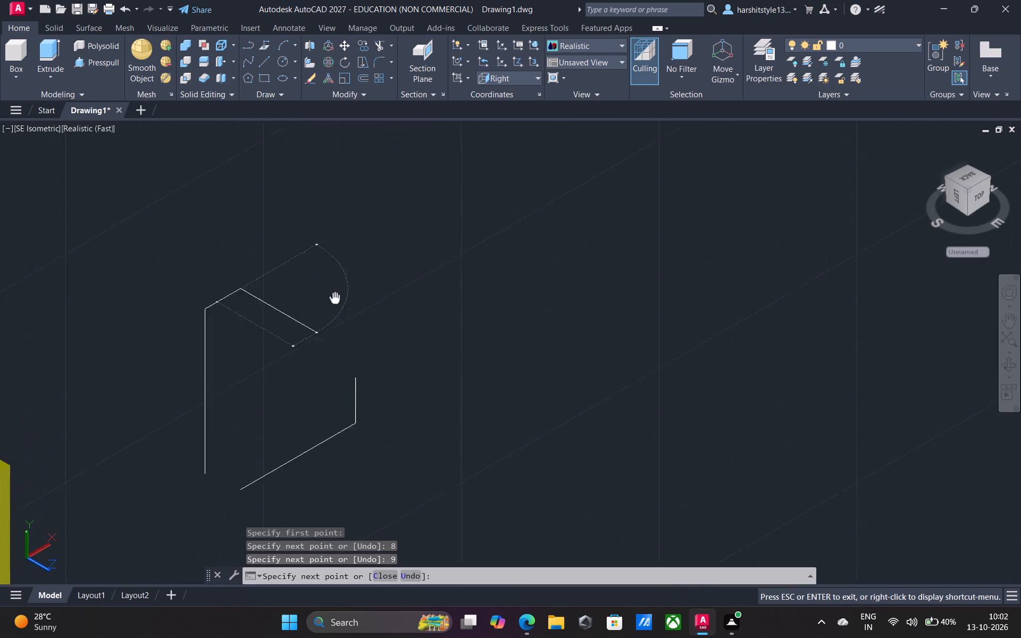
{"action": "middle_click_drag", "start_coordinate": [327, 303], "coordinate": [298, 330]}
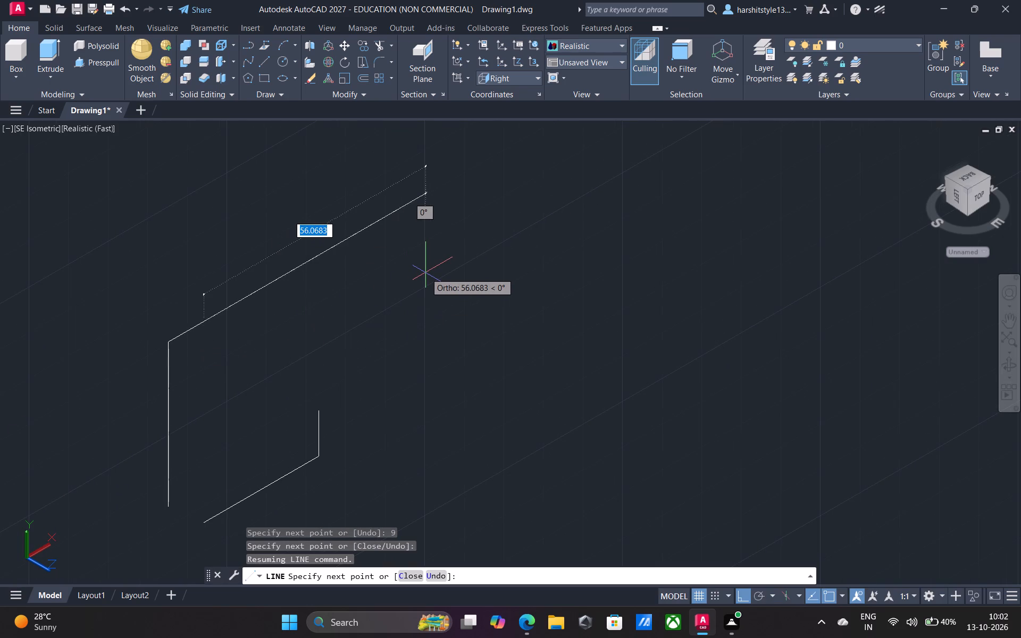
{"action": "type", "text": "29"}
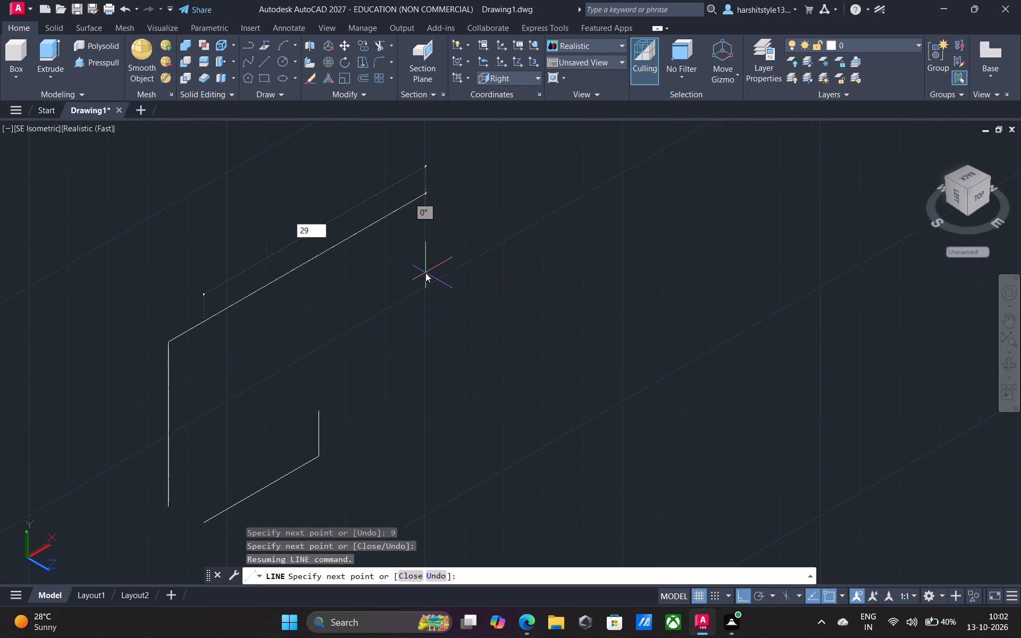
{"action": "key", "text": "Return"}
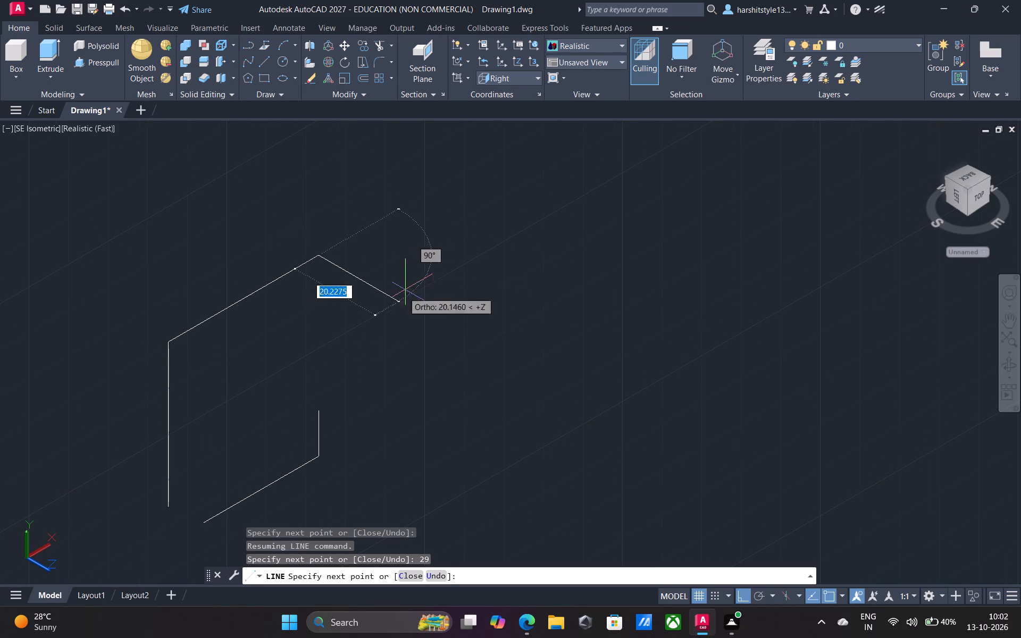
{"action": "type", "text": "10"}
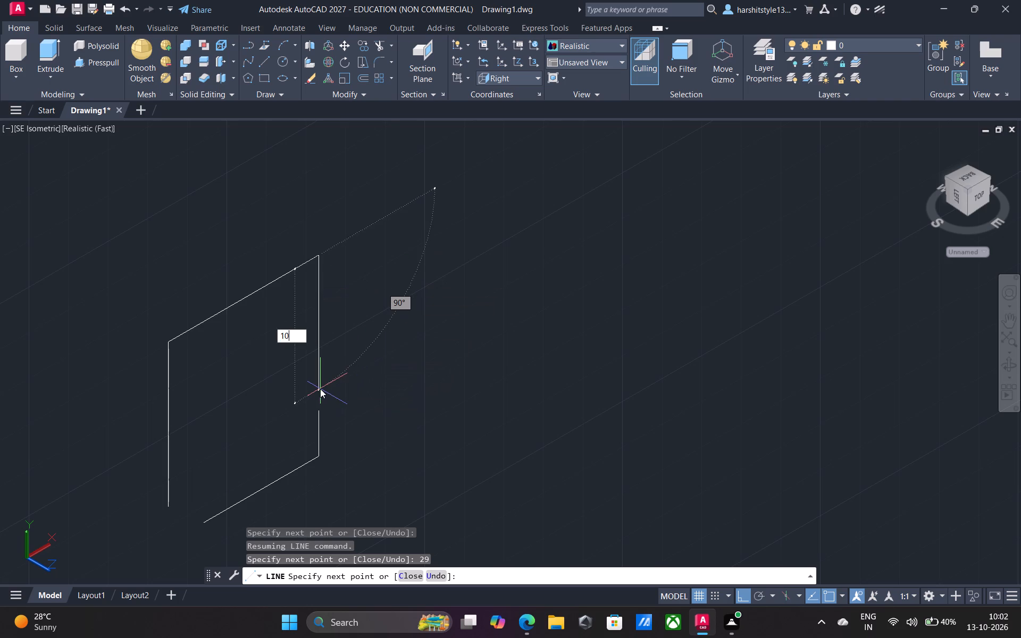
{"action": "key", "text": "Return"}
{"action": "key", "text": "Return"}
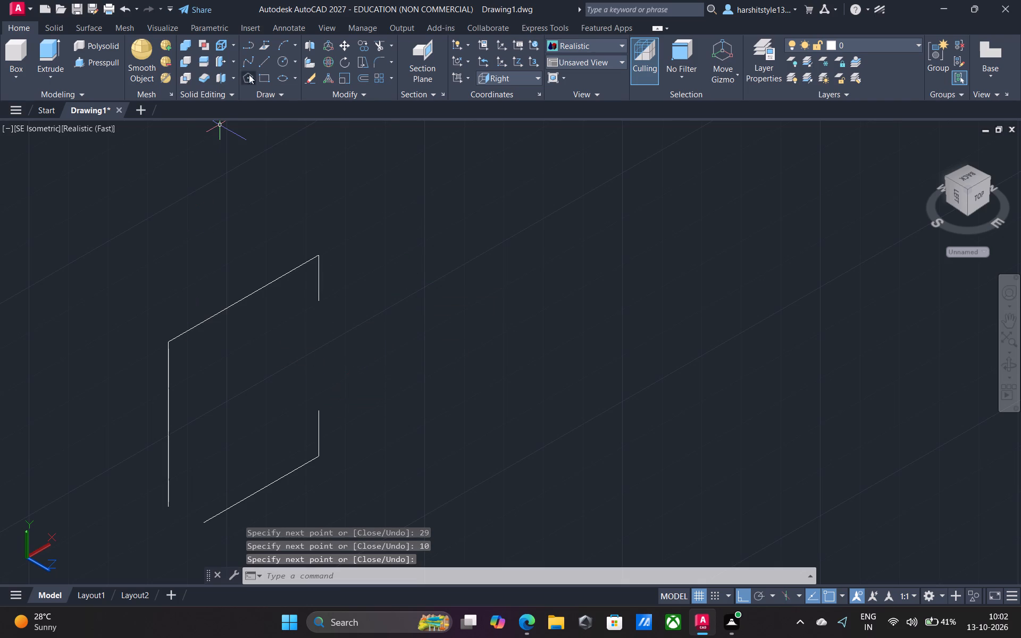
Trim away the 8 and 9 guide lines at the profile's upper corner.
{"action": "left_click", "coordinate": [382, 48]}
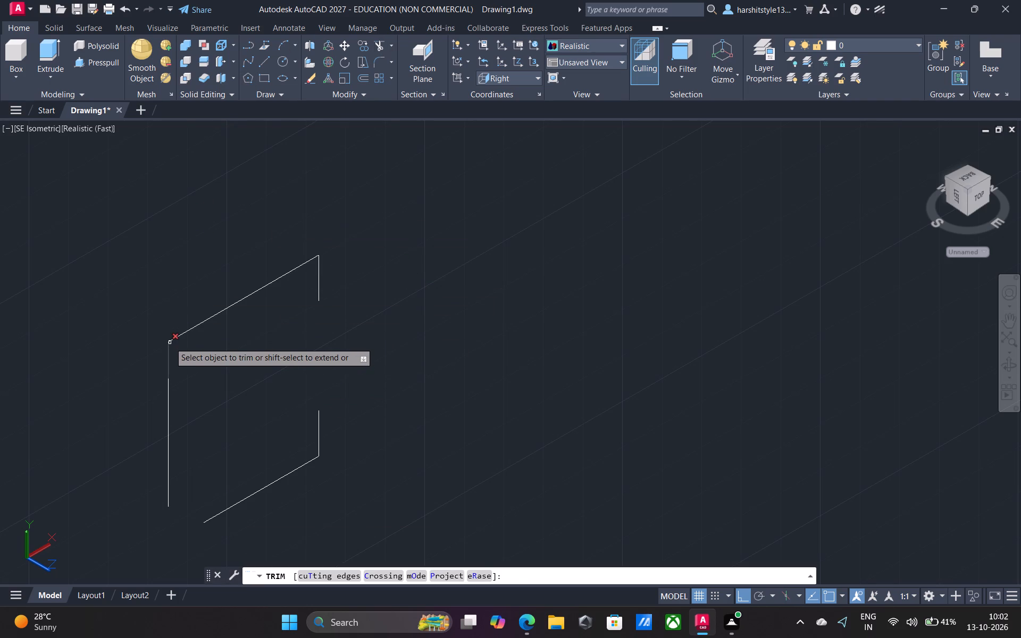
{"action": "left_click", "coordinate": [170, 342]}
{"action": "left_click", "coordinate": [176, 339]}
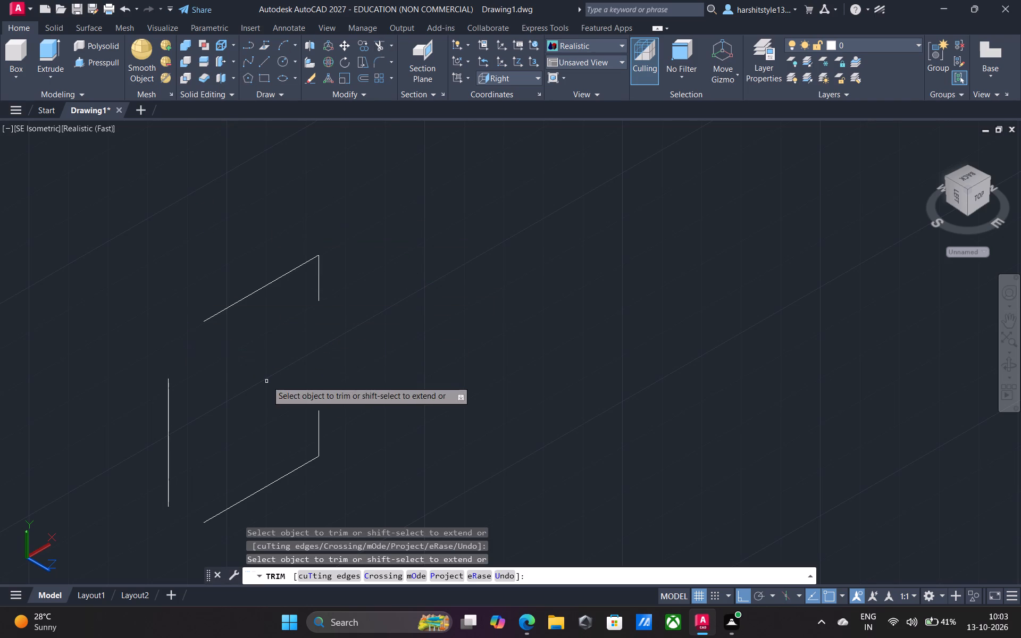
Close the profile's upper and lower cut corners with diagonal lines joining the open line ends.
{"action": "middle_click_drag", "start_coordinate": [264, 391], "coordinate": [308, 339]}
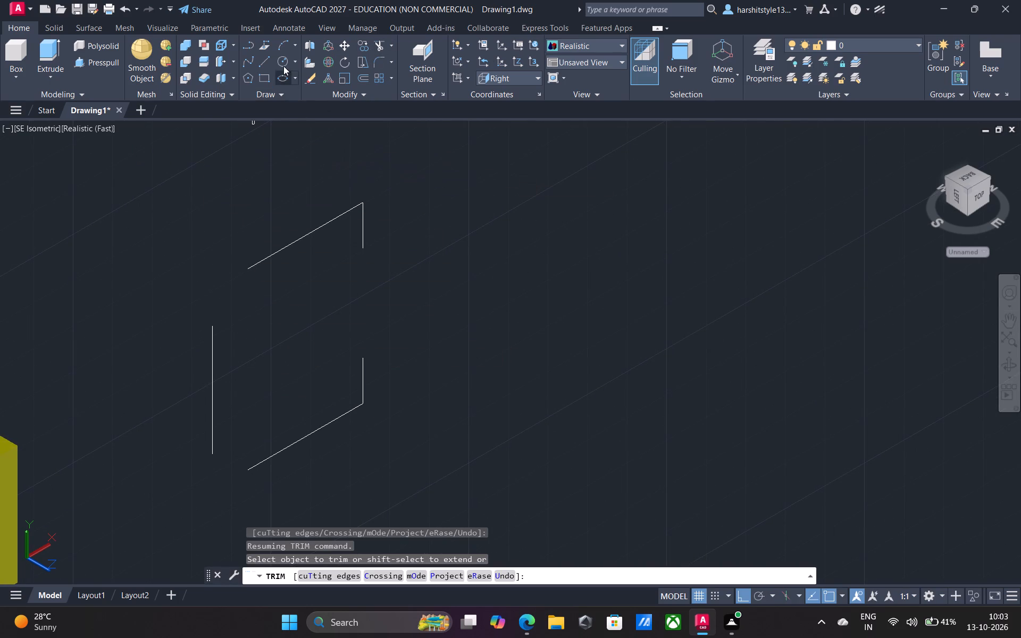
{"action": "left_click", "coordinate": [263, 58]}
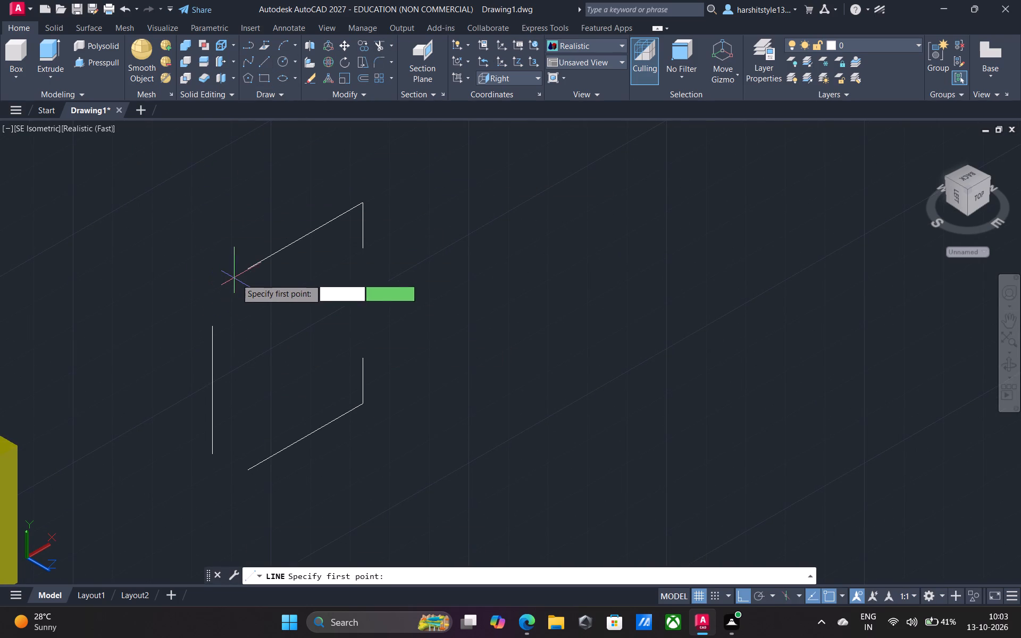
{"action": "left_click", "coordinate": [248, 270]}
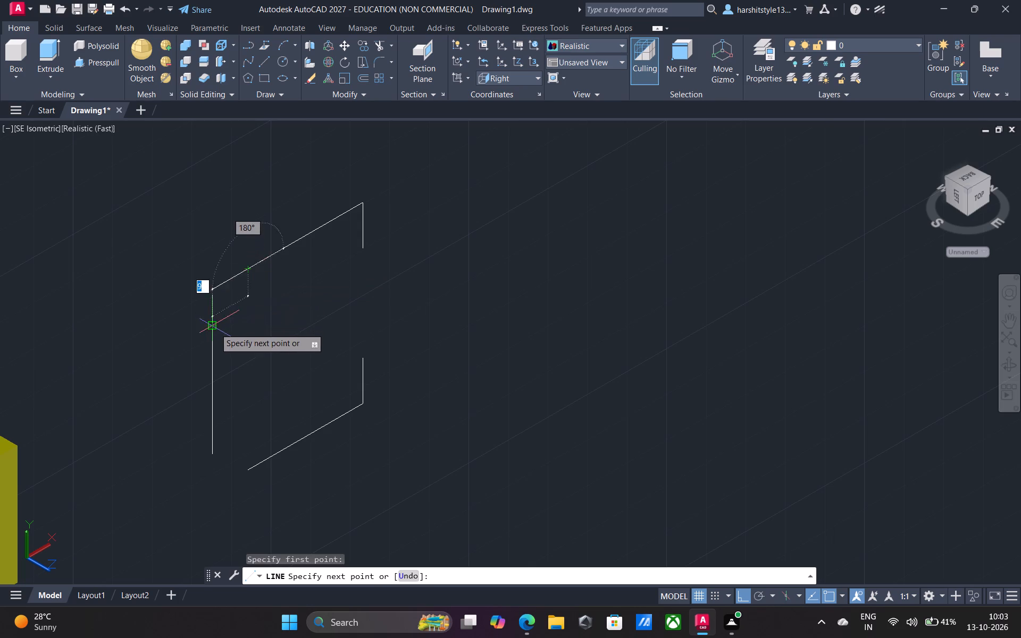
{"action": "left_click", "coordinate": [215, 328]}
{"action": "key", "text": "space"}
{"action": "key", "text": "space"}
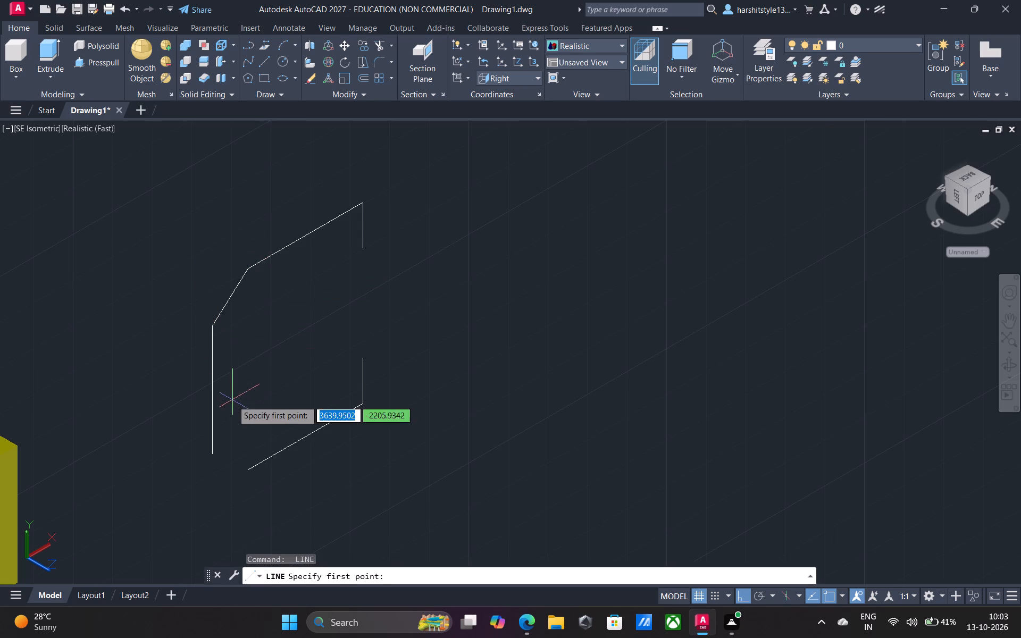
{"action": "left_click", "coordinate": [214, 454]}
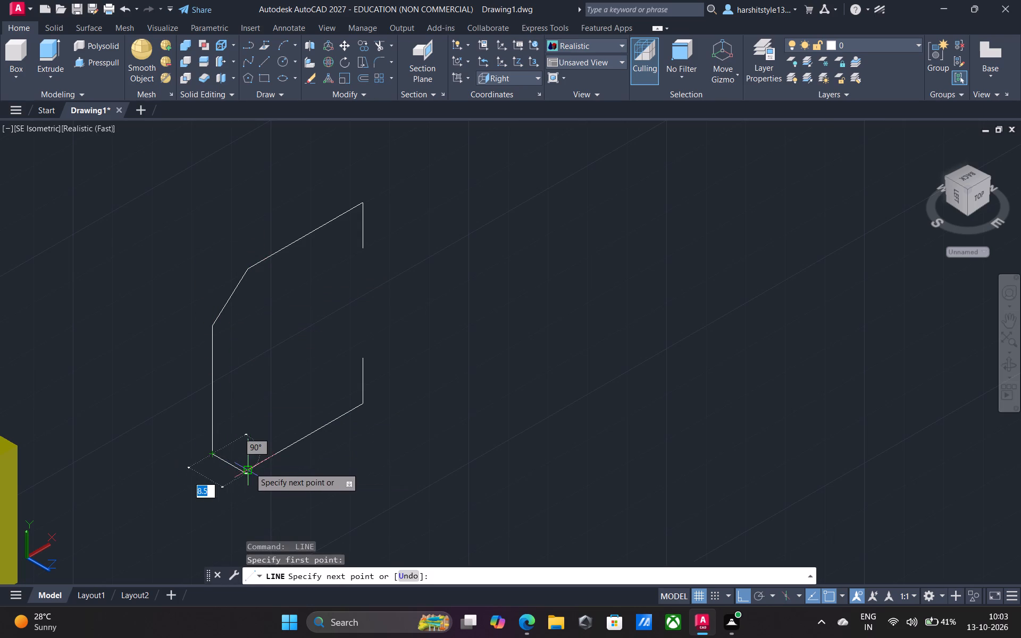
{"action": "left_click", "coordinate": [248, 468]}
{"action": "key", "text": "space"}
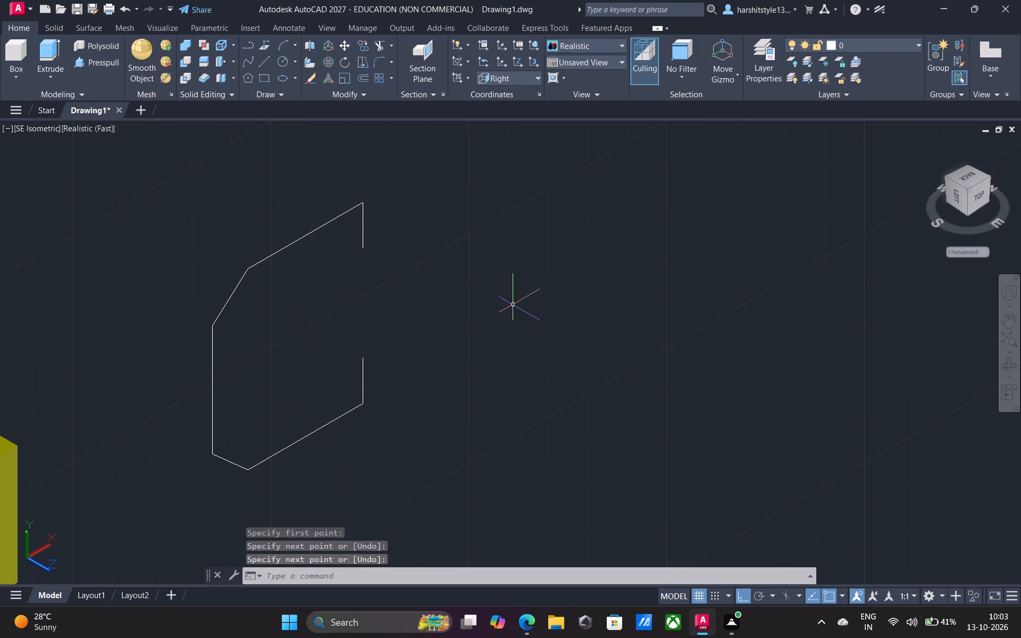
From the lower end of the upper 10 end edge, draw a 19 line along X and a 7 line upward.
{"action": "middle_click_drag", "start_coordinate": [512, 305], "coordinate": [394, 384]}
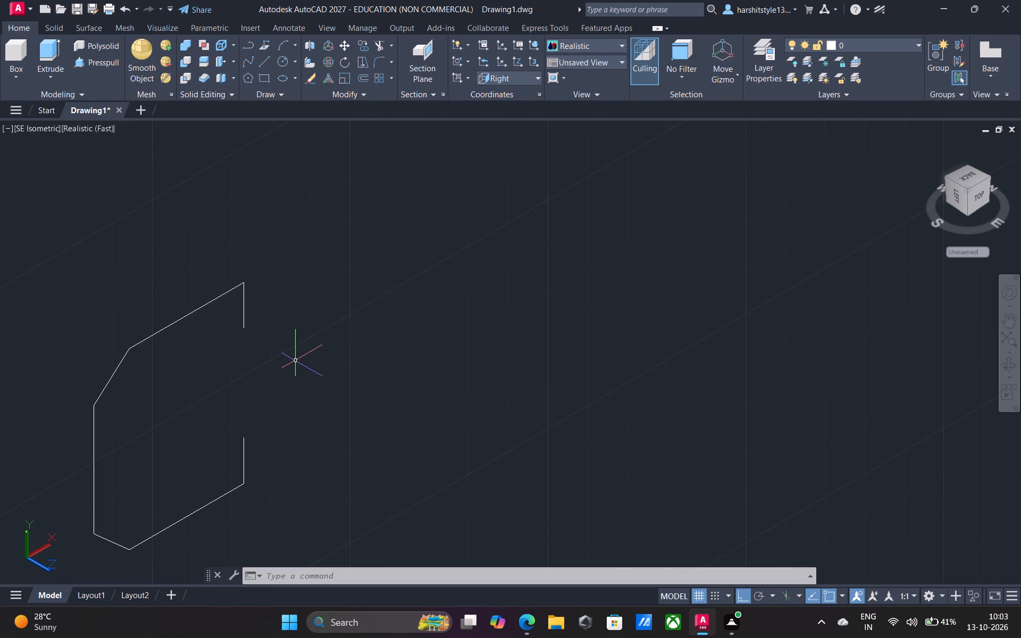
{"action": "left_click", "coordinate": [267, 59]}
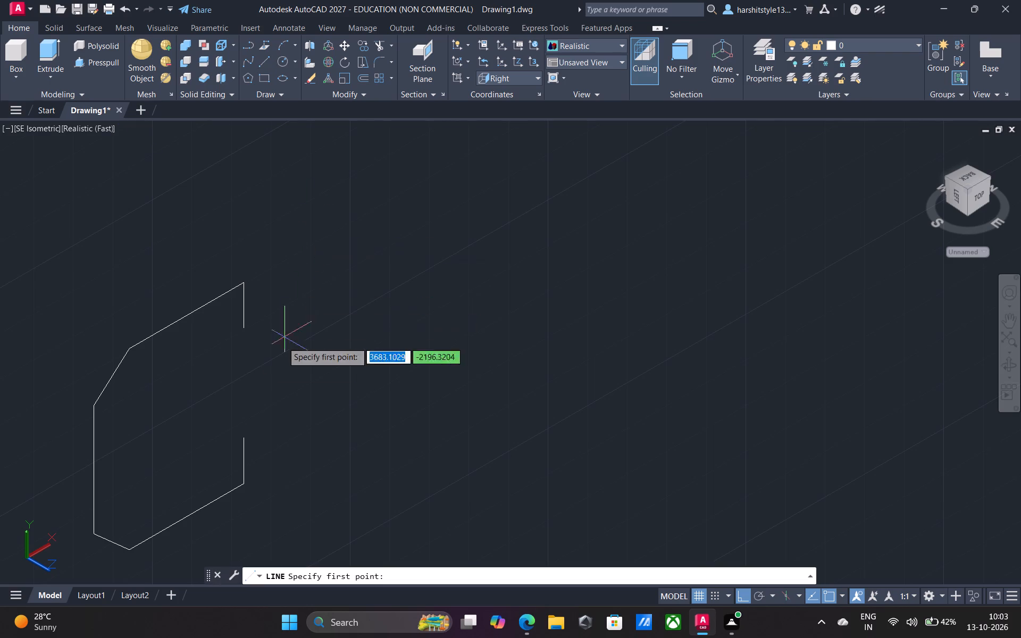
{"action": "left_click", "coordinate": [240, 331]}
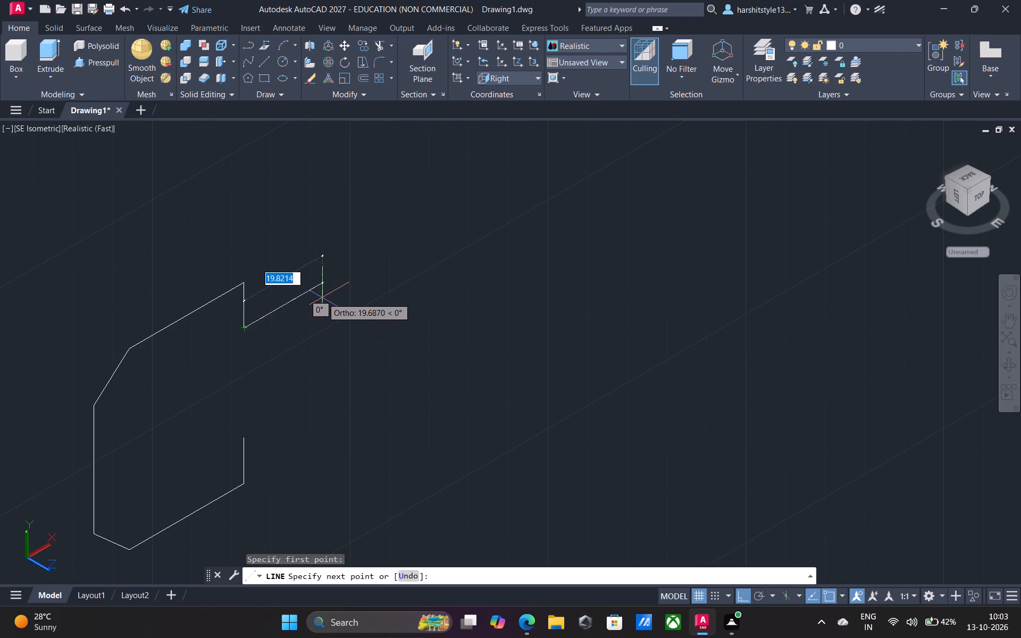
{"action": "type", "text": "19"}
{"action": "key", "text": "Return"}
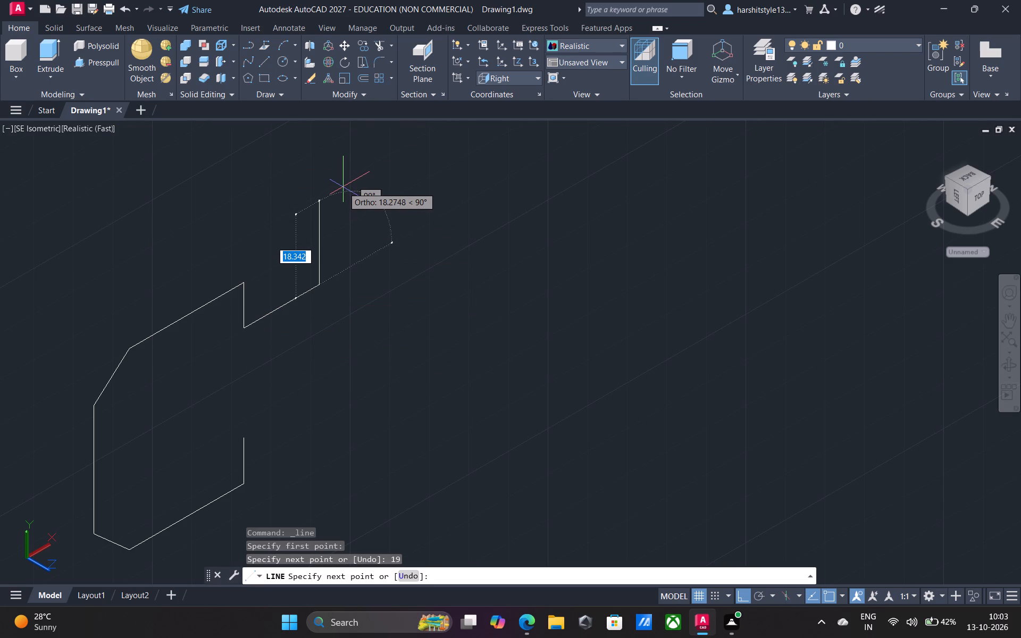
{"action": "key", "text": "7"}
{"action": "key", "text": "Return"}
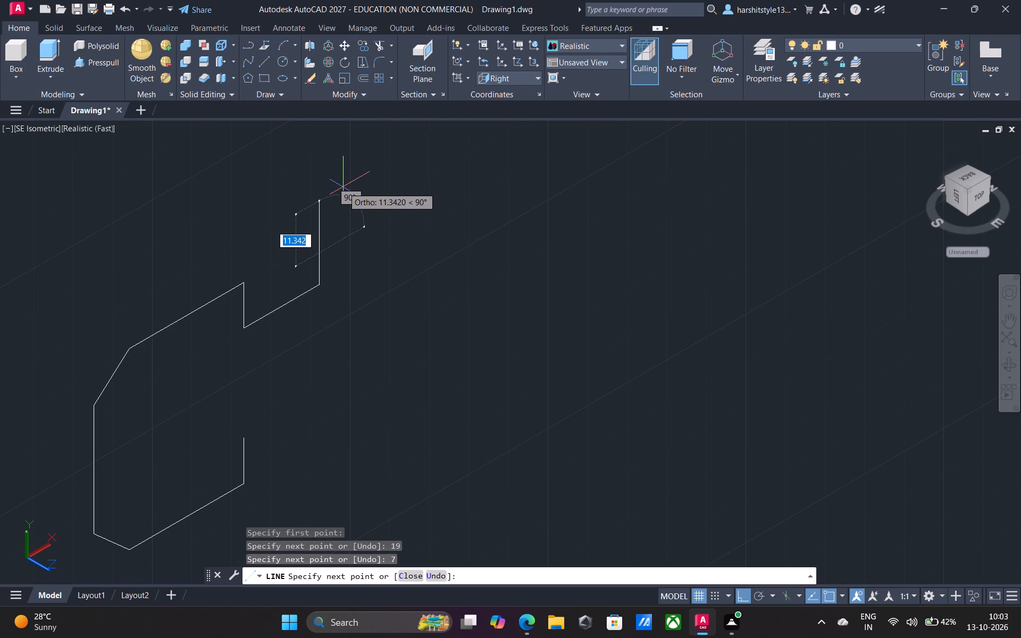
Continue from the 7 line with a 13 line upward, then 9 and 43 lines along negative X.
{"action": "key", "text": "1"}
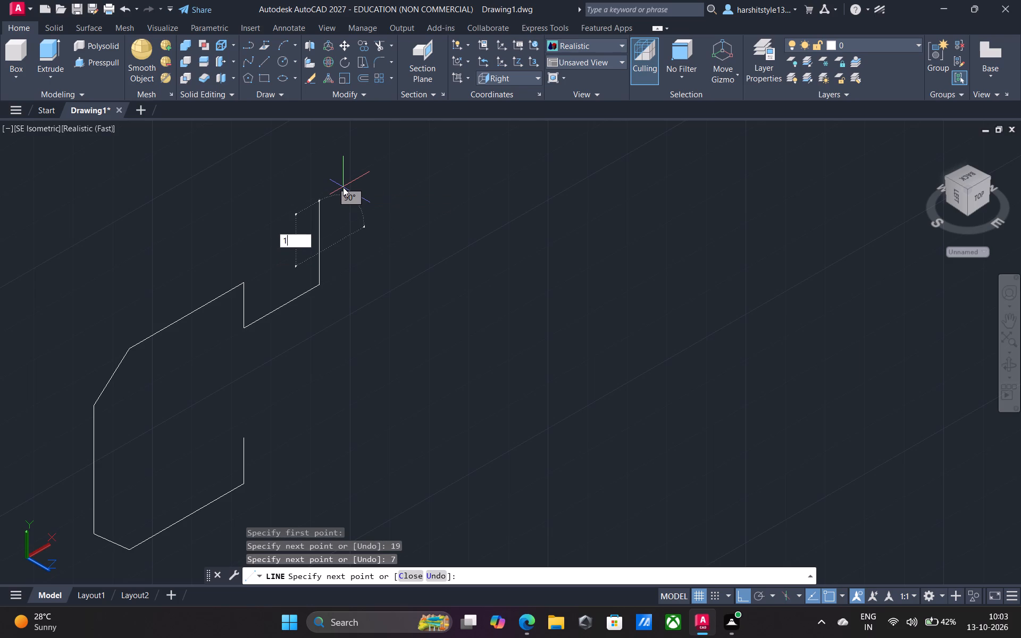
{"action": "key", "text": "3"}
{"action": "key", "text": "Return"}
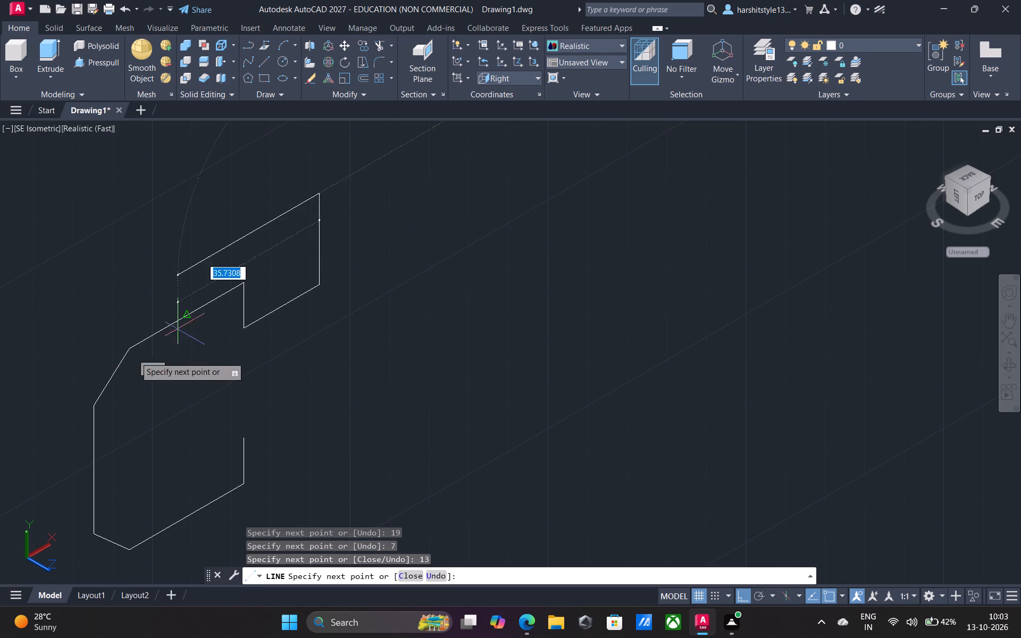
{"action": "key", "text": "9"}
{"action": "key", "text": "Return"}
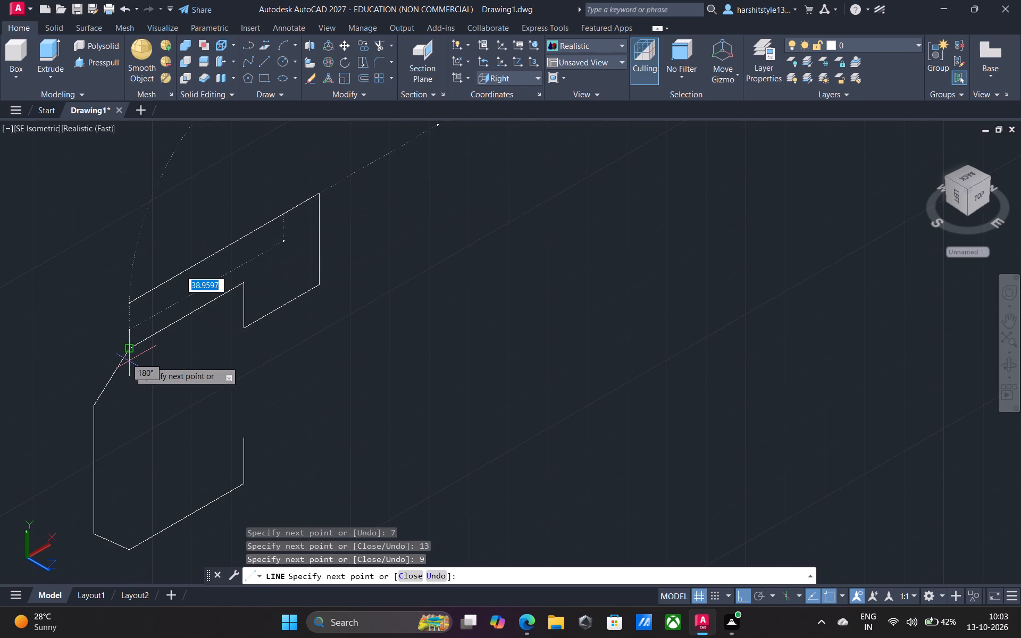
{"action": "type", "text": "43"}
{"action": "key", "text": "Return"}
{"action": "key", "text": "Return"}
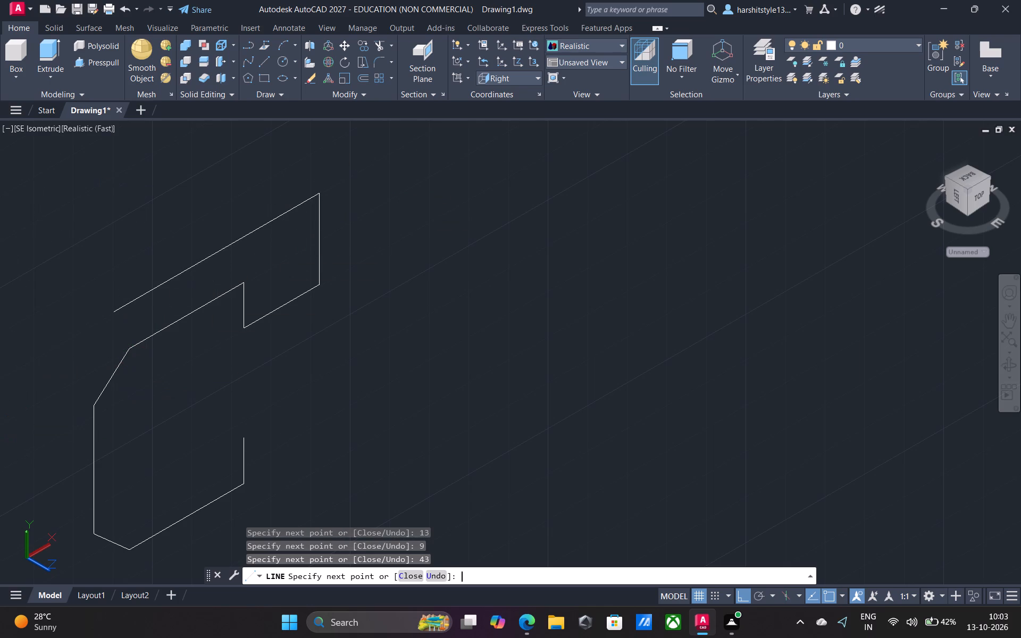
Trim away the 13 and 9 guide lines at the outer profile's upper corner.
{"action": "left_click", "coordinate": [379, 41]}
{"action": "left_click", "coordinate": [321, 214]}
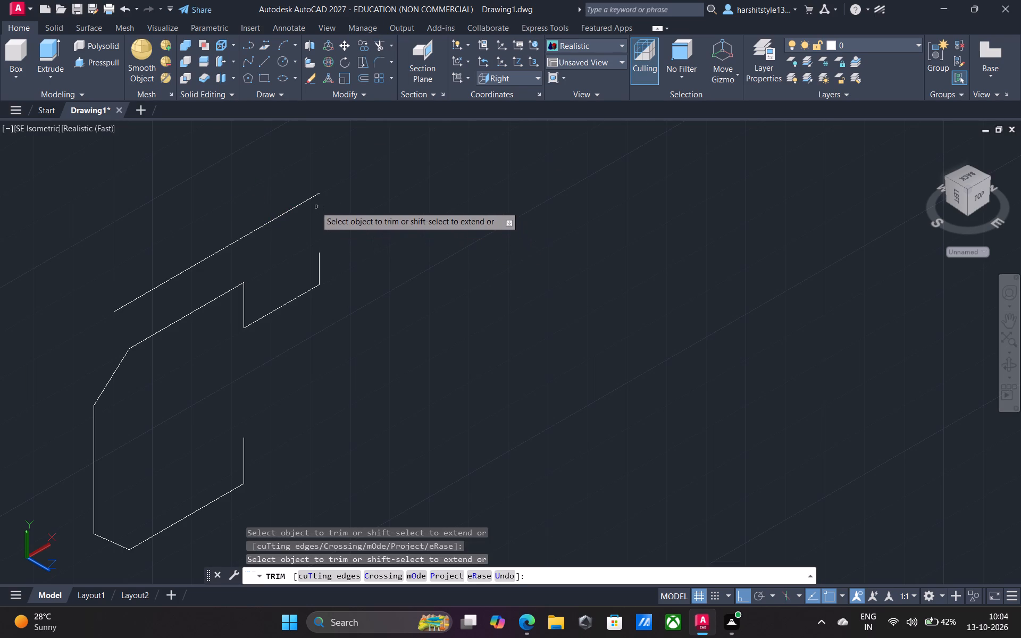
{"action": "left_click", "coordinate": [307, 199]}
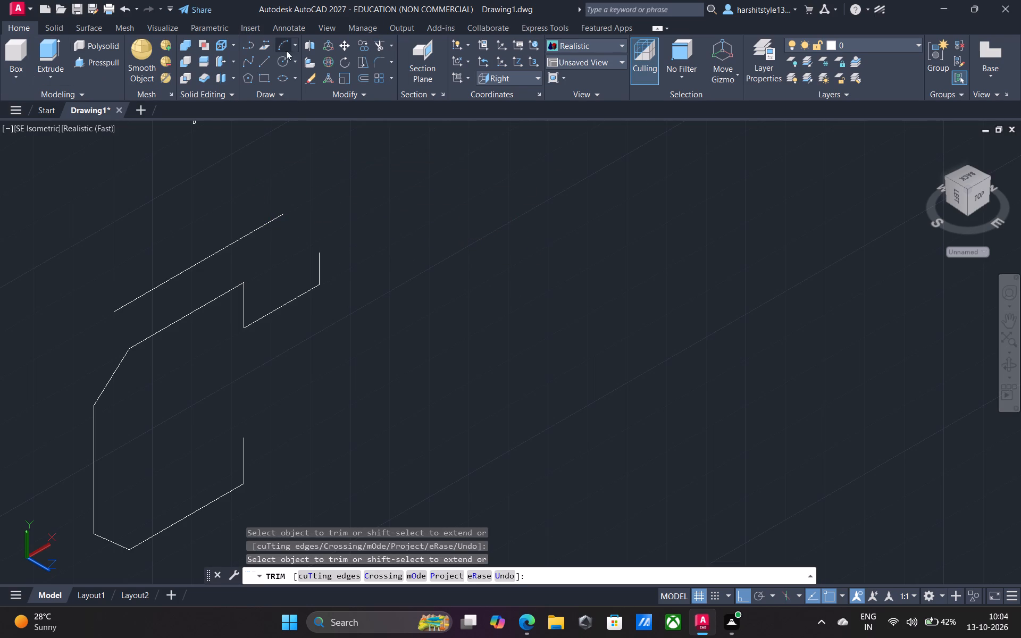
Draw a diagonal line from the top of the 7 line to the near end of the 43 line.
{"action": "left_click", "coordinate": [263, 57]}
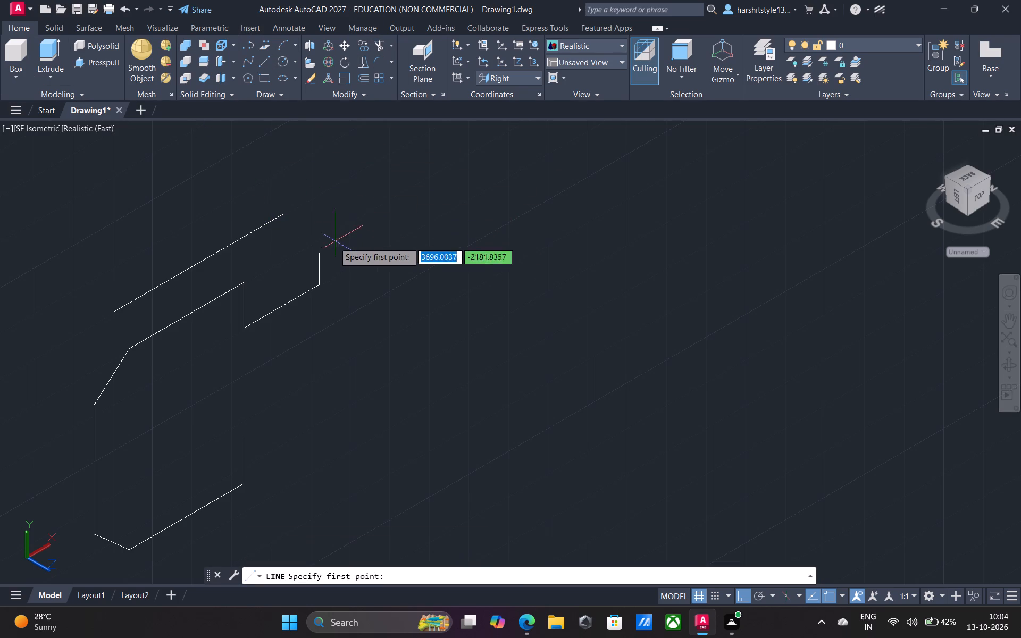
{"action": "left_click", "coordinate": [319, 251]}
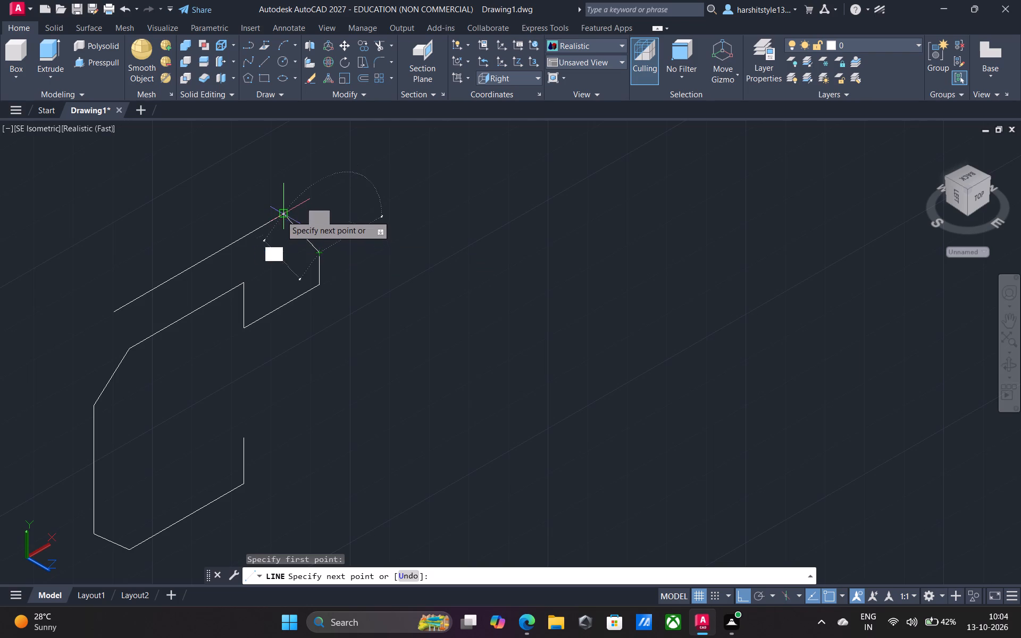
{"action": "left_click", "coordinate": [281, 215]}
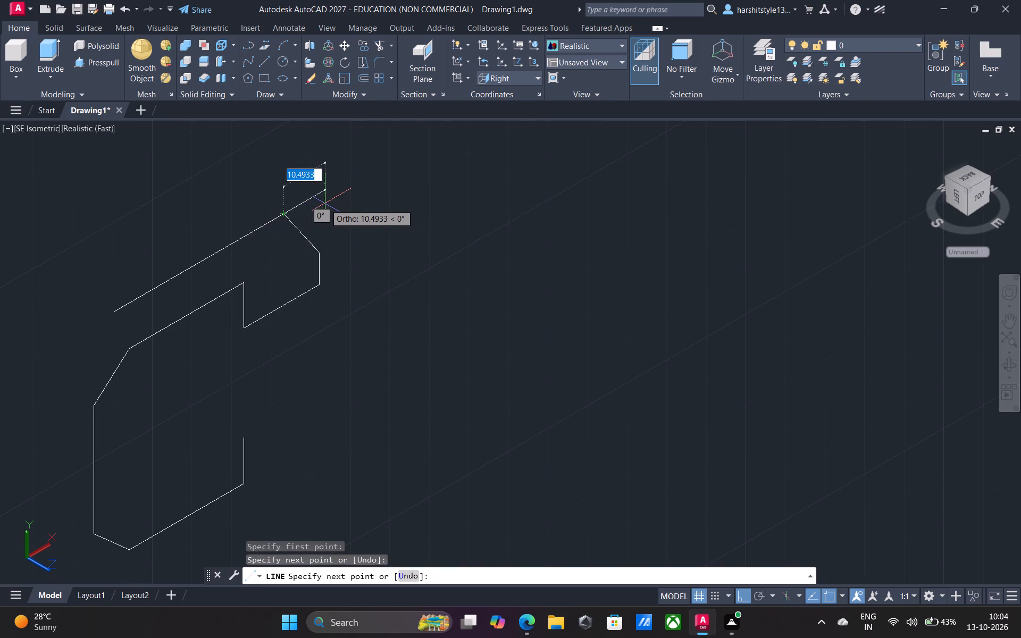
{"action": "key", "text": "Return"}
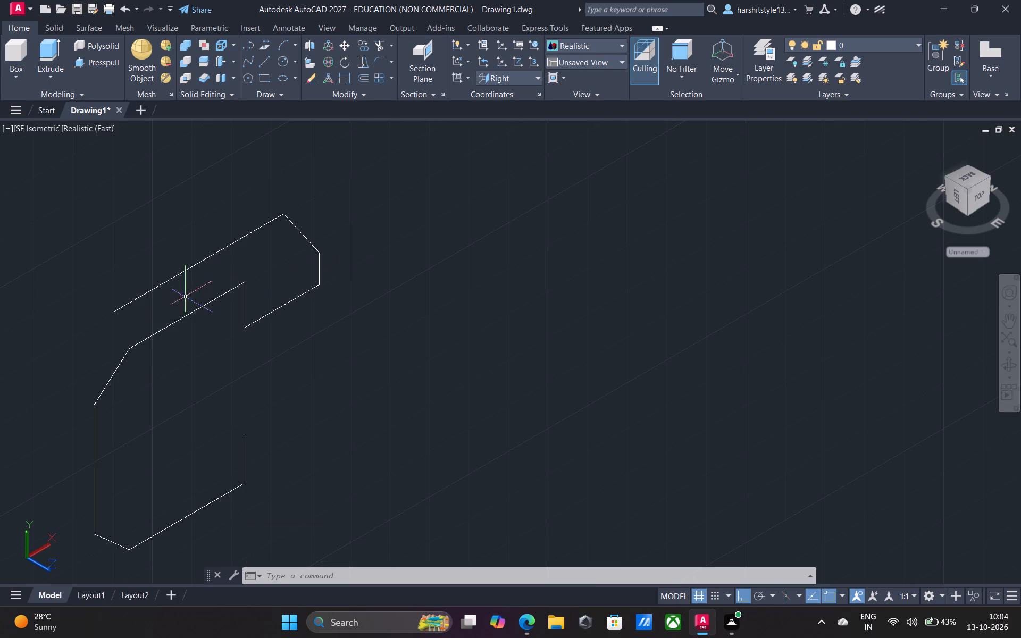
From the open end of the outer 43 top line, draw a 15 line along negative X, then 14 and 37 lines downward.
{"action": "scroll", "coordinate": [181, 373], "scroll_direction": "down", "scroll_amount": 1}
{"action": "middle_click_drag", "start_coordinate": [180, 373], "coordinate": [332, 306]}
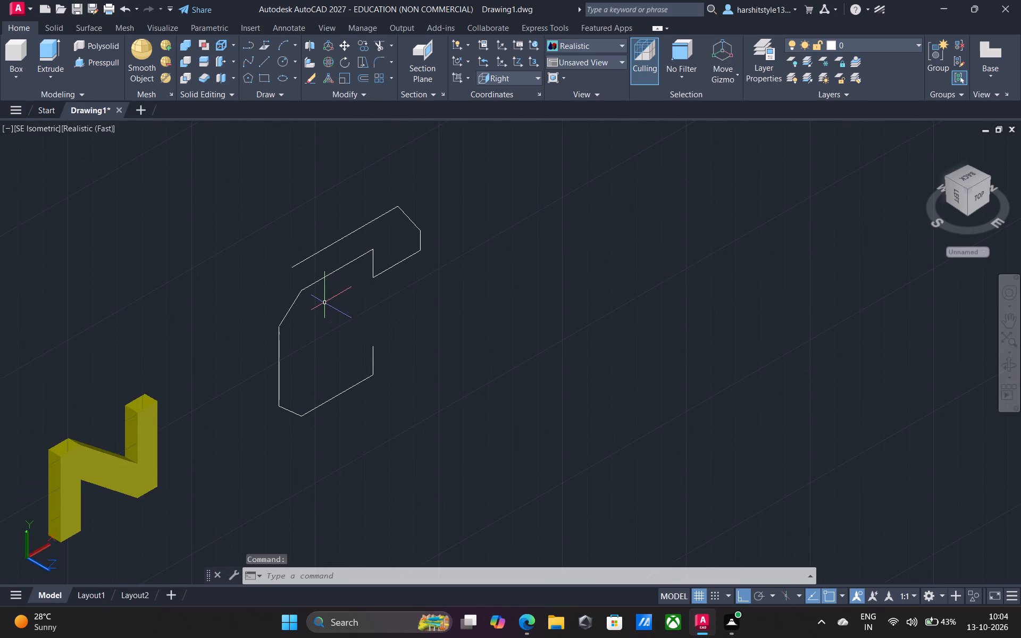
{"action": "scroll", "coordinate": [323, 300], "scroll_direction": "up", "scroll_amount": 1}
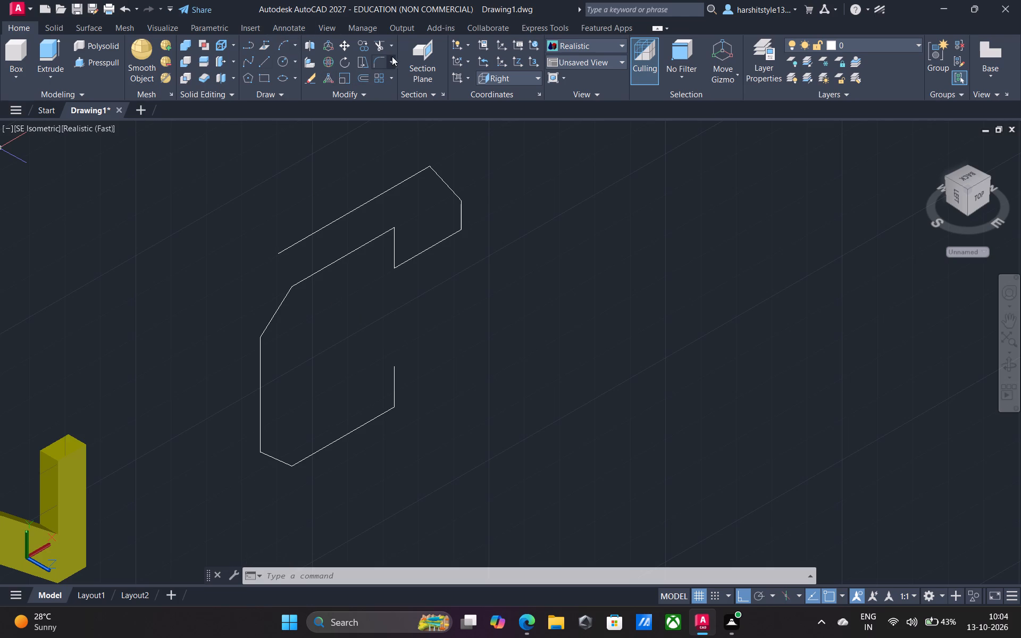
{"action": "left_click", "coordinate": [261, 60]}
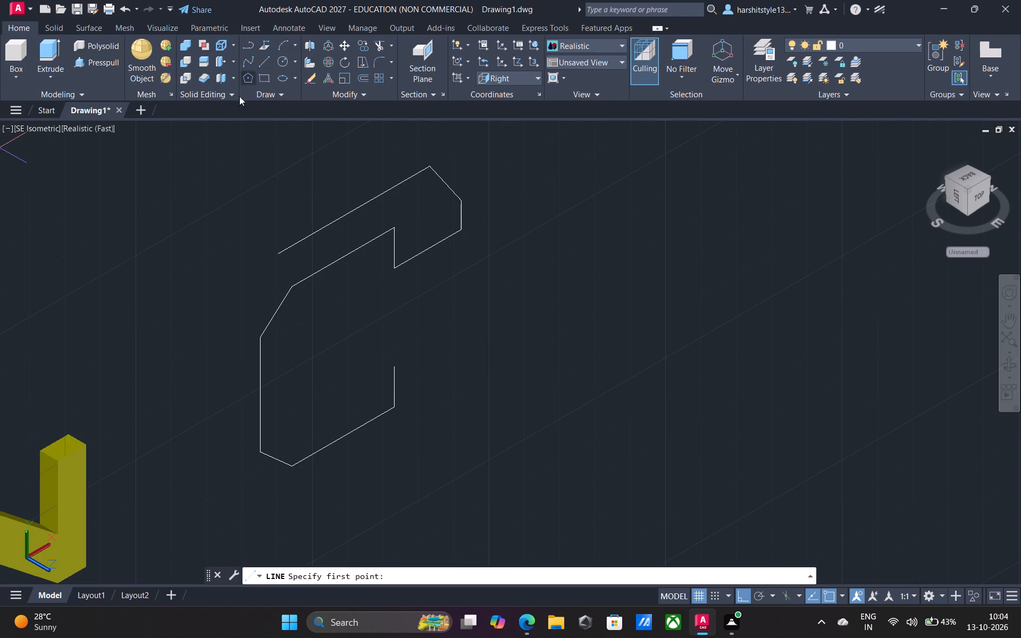
{"action": "left_click", "coordinate": [278, 254]}
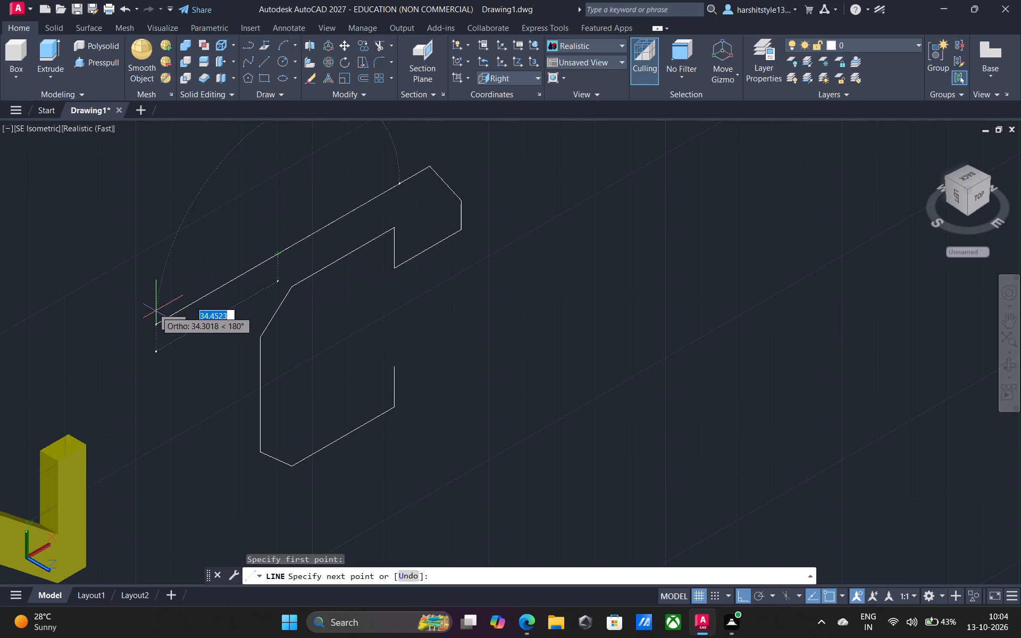
{"action": "key", "text": "1"}
{"action": "key", "text": "8"}
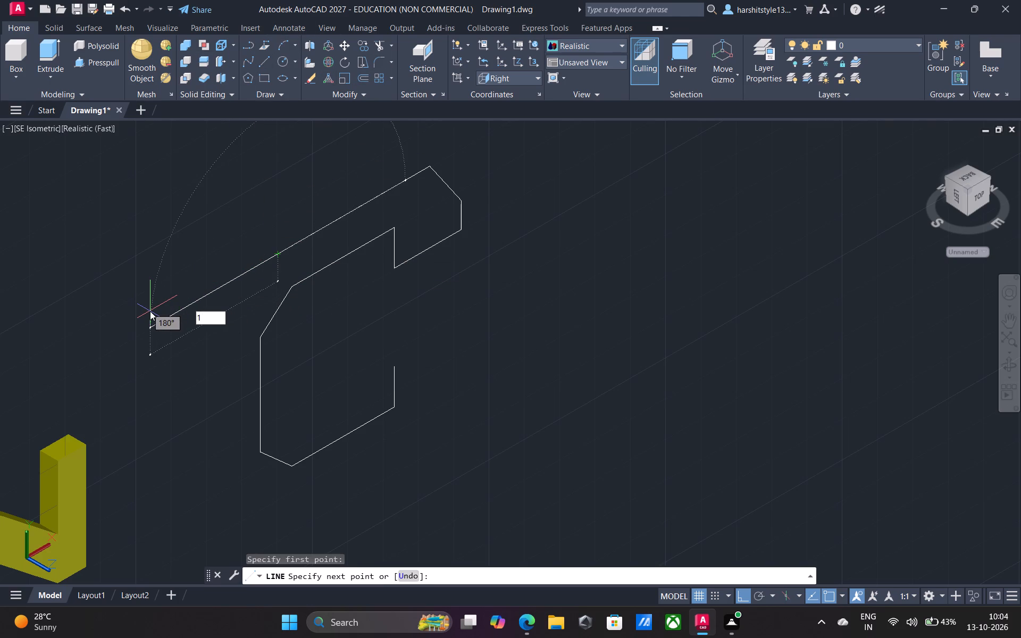
{"action": "key", "text": "BackSpace"}
{"action": "key", "text": "5"}
{"action": "key", "text": "Return"}
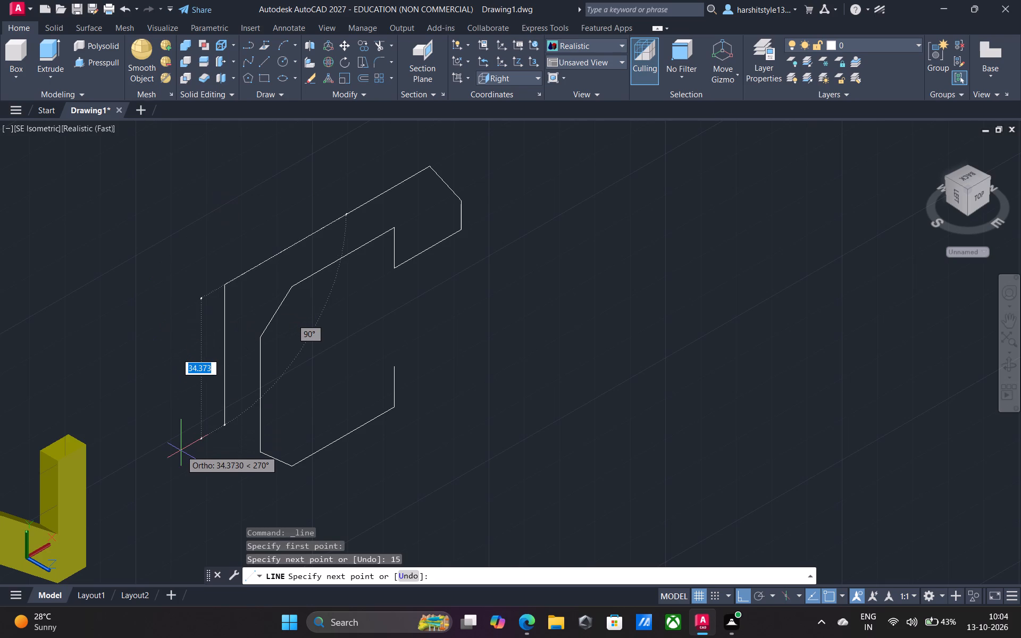
{"action": "type", "text": "14"}
{"action": "key", "text": "Return"}
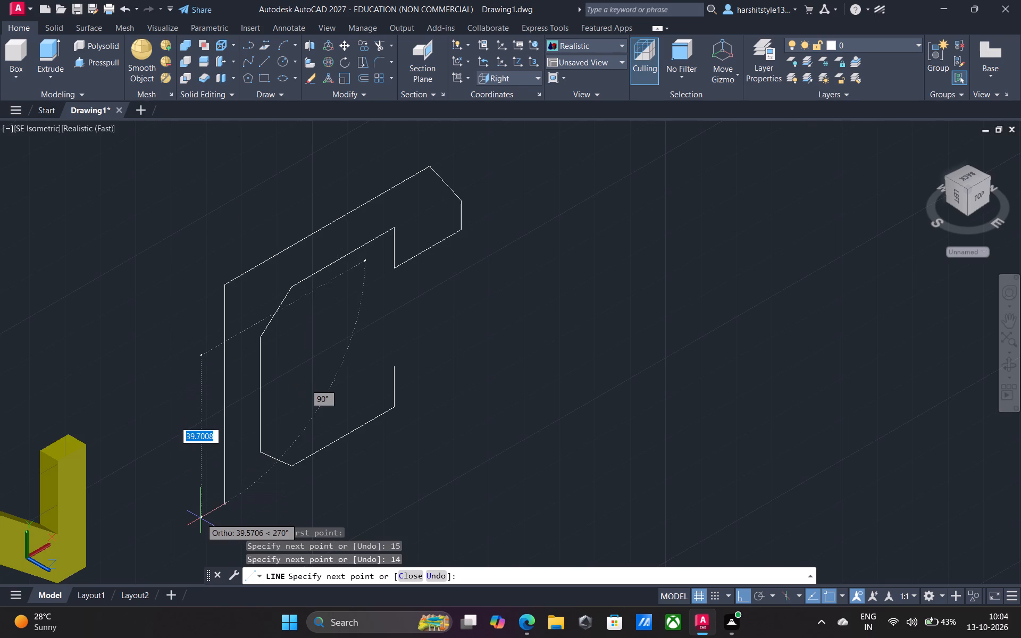
{"action": "type", "text": "37"}
{"action": "key", "text": "Return"}
{"action": "key", "text": "Return"}
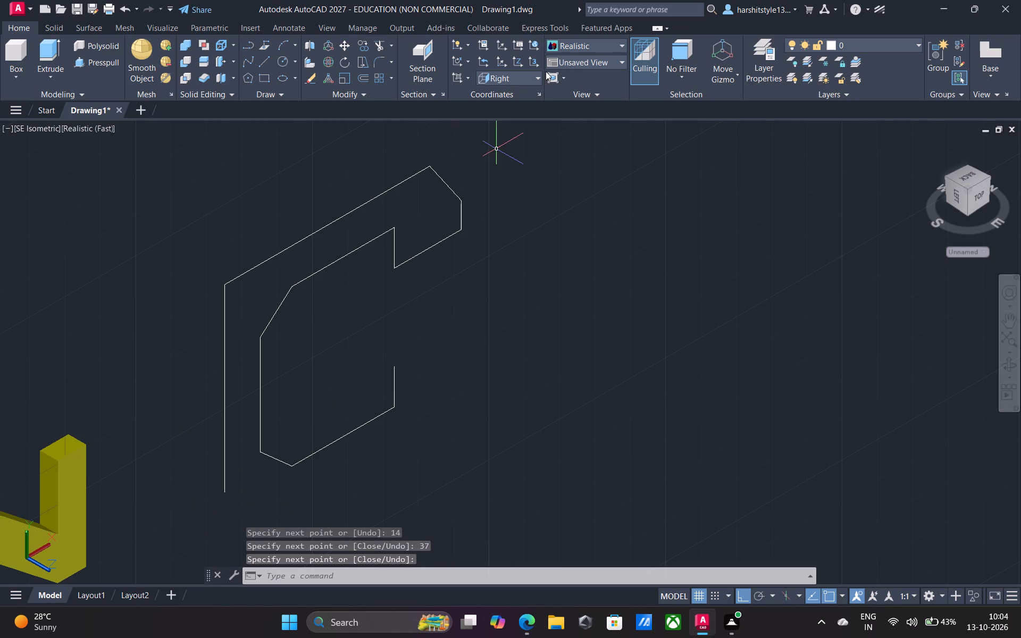
Trim away the 15 and 14 guide lines at the outer profile's upper back corner.
{"action": "left_click", "coordinate": [375, 44]}
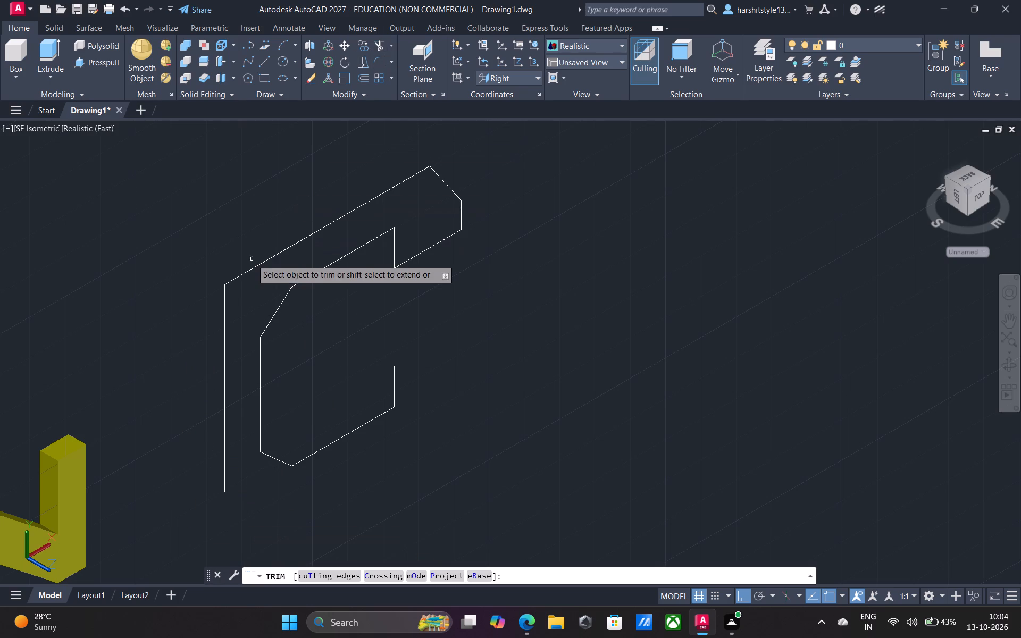
{"action": "left_click", "coordinate": [243, 270]}
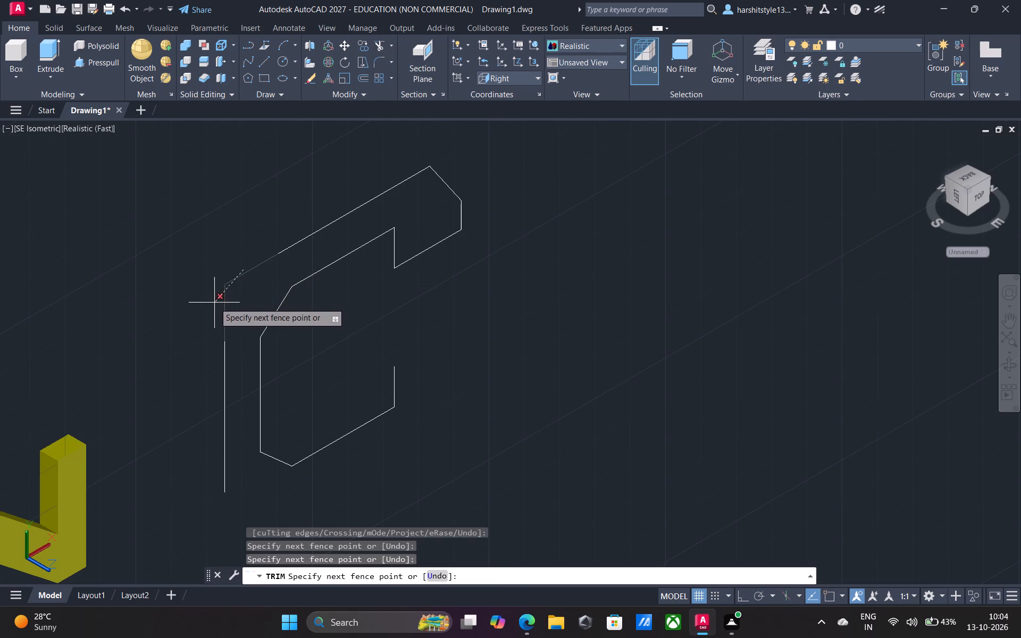
{"action": "left_click", "coordinate": [214, 303]}
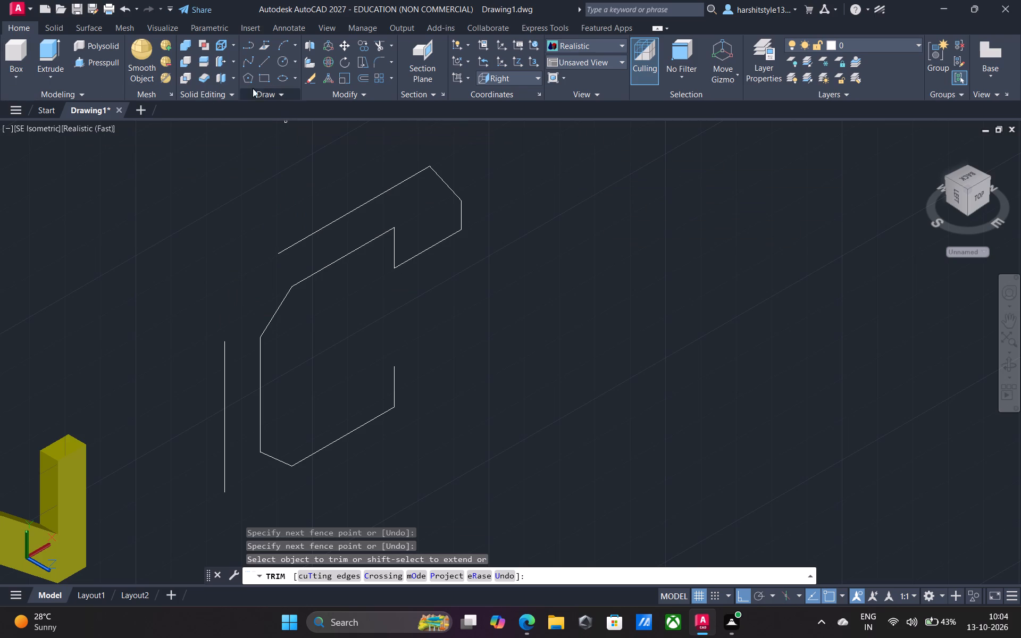
Draw a diagonal line from the top of the 37 line to the open end of the 43 top line.
{"action": "left_click", "coordinate": [261, 58]}
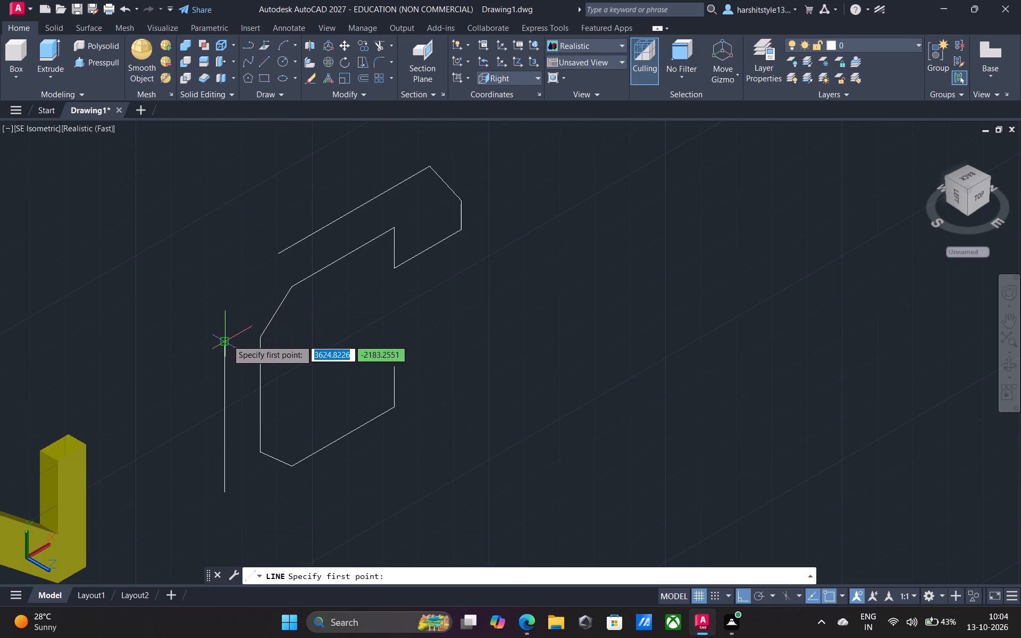
{"action": "left_click", "coordinate": [223, 342]}
{"action": "left_click", "coordinate": [278, 255]}
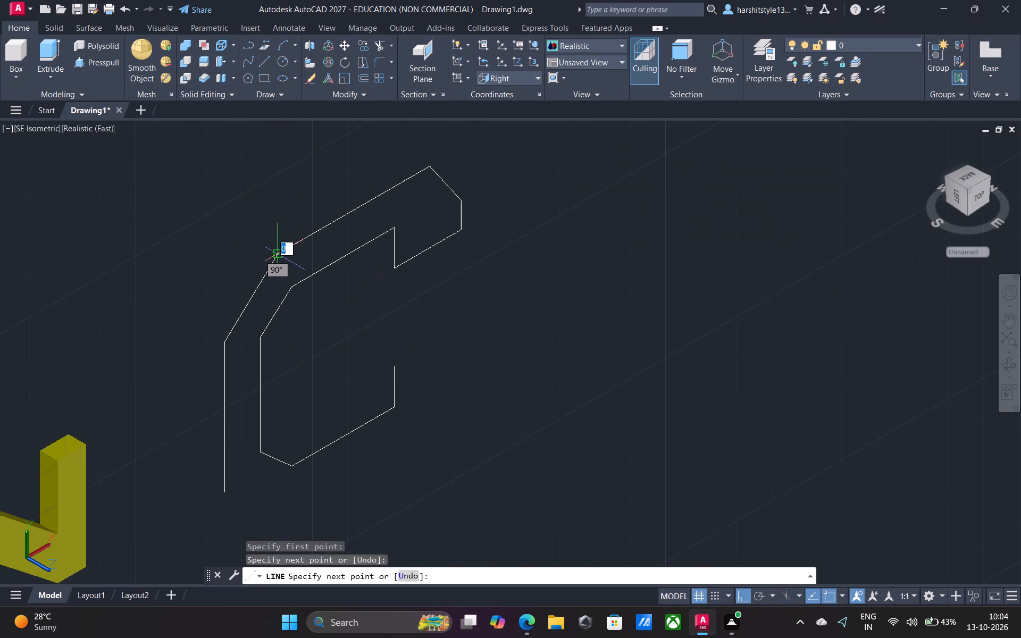
{"action": "key", "text": "Return"}
From the lower end of the 37 line, draw a 14 line downward, then 15 and 43 lines along X.
{"action": "middle_click_drag", "start_coordinate": [347, 342], "coordinate": [363, 274]}
{"action": "scroll", "coordinate": [347, 342], "scroll_direction": "up", "scroll_amount": 1}
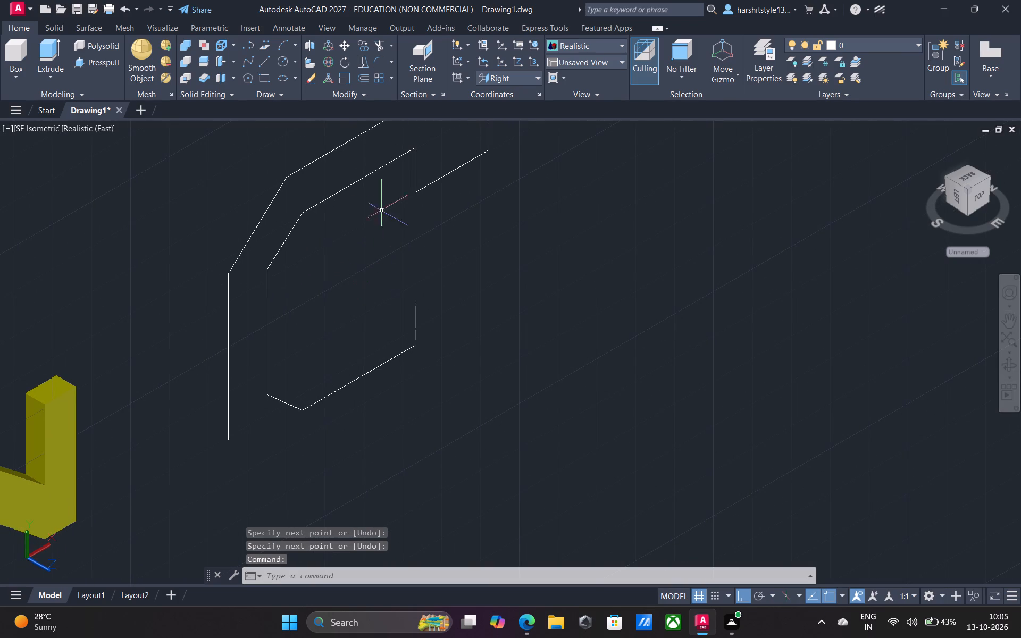
{"action": "left_click", "coordinate": [264, 58]}
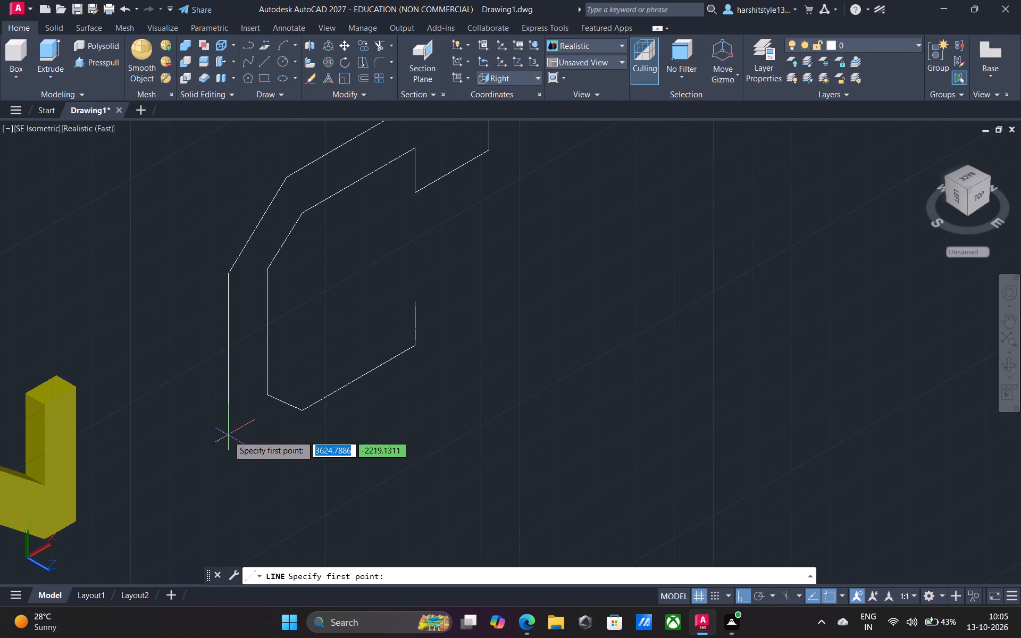
{"action": "left_click", "coordinate": [227, 441]}
{"action": "type", "text": "14"}
{"action": "key", "text": "Return"}
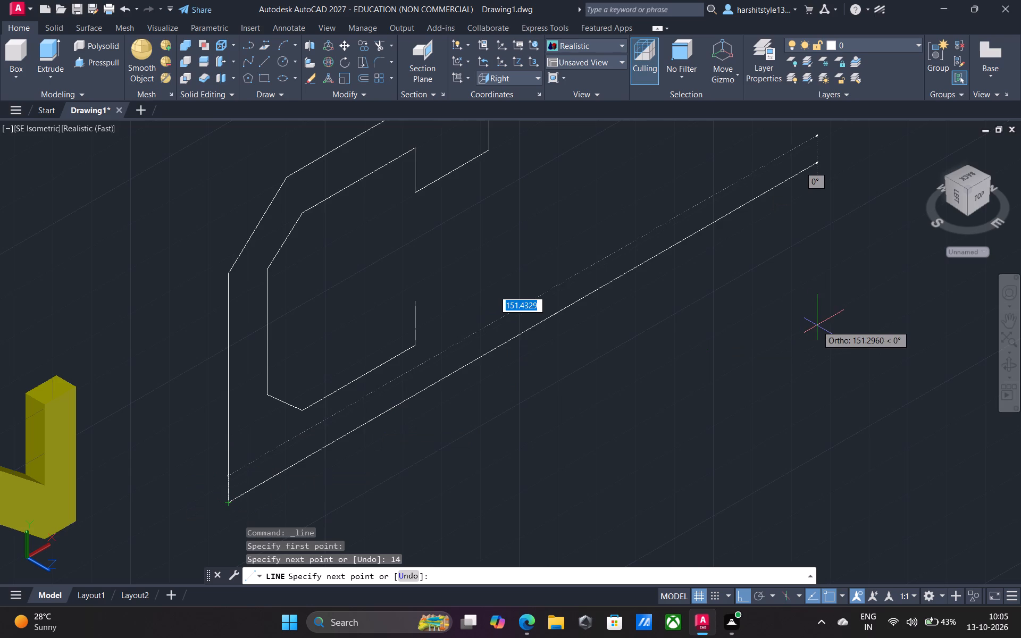
{"action": "type", "text": "15"}
{"action": "key", "text": "Return"}
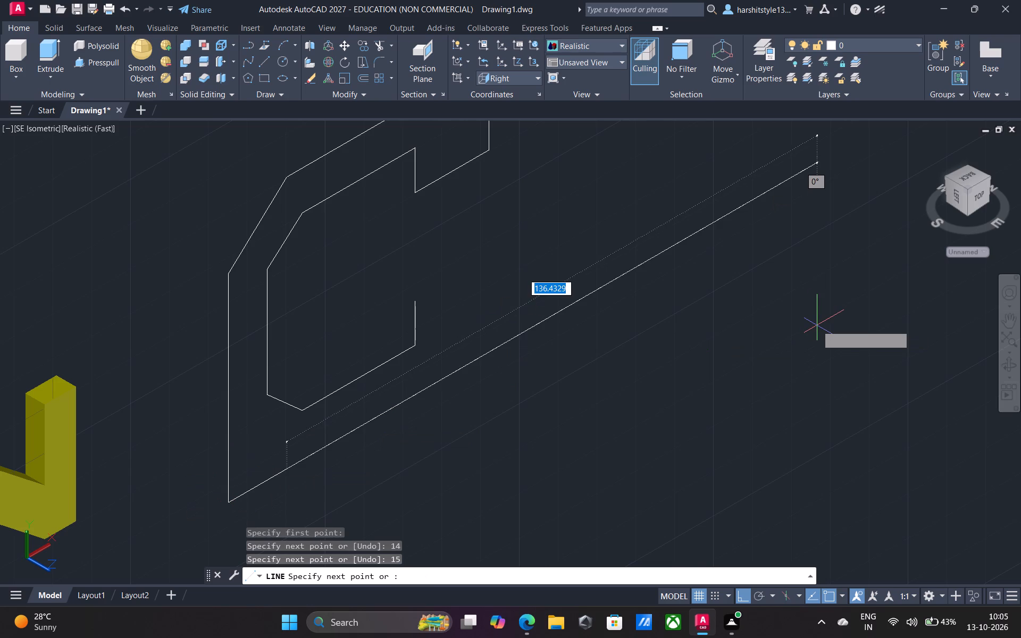
{"action": "key", "text": "4"}
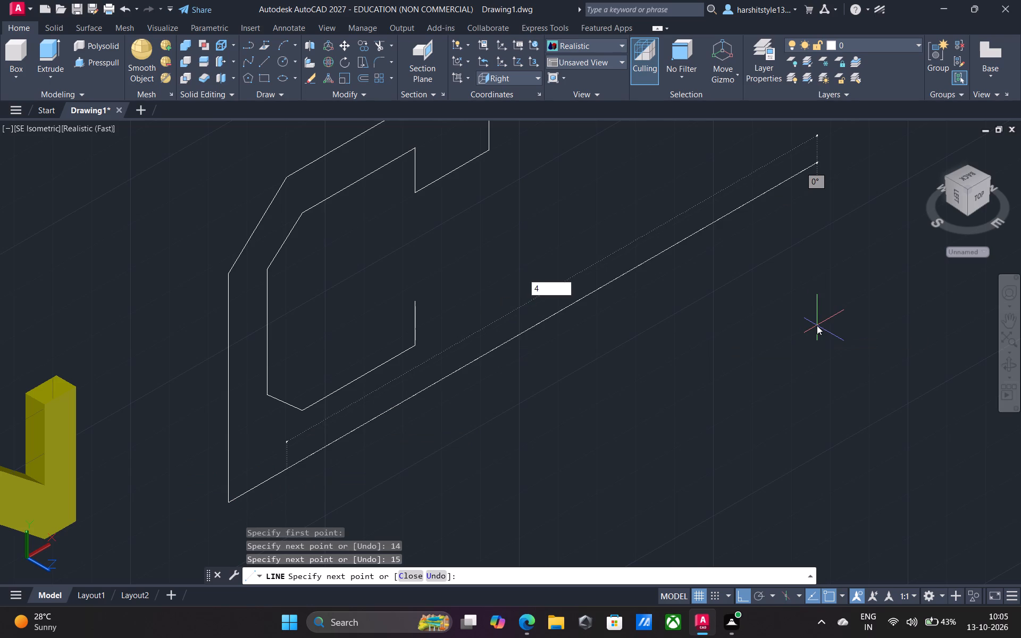
{"action": "key", "text": "3"}
{"action": "key", "text": "Return"}
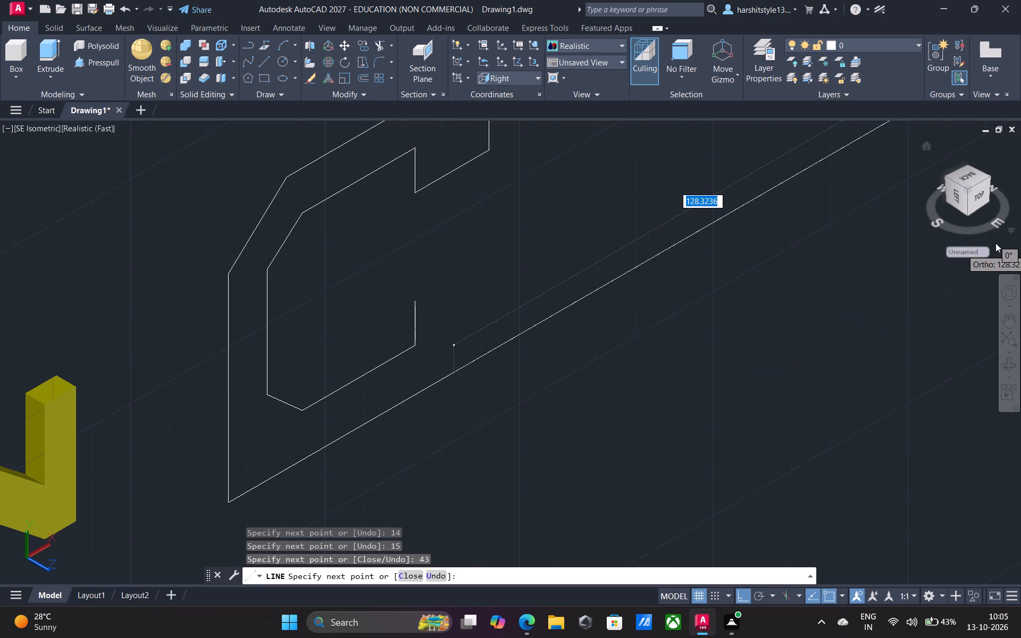
Continue the outer outline with a 9 line along X, then 13 and 7 lines upward.
{"action": "key", "text": "9"}
{"action": "key", "text": "Return"}
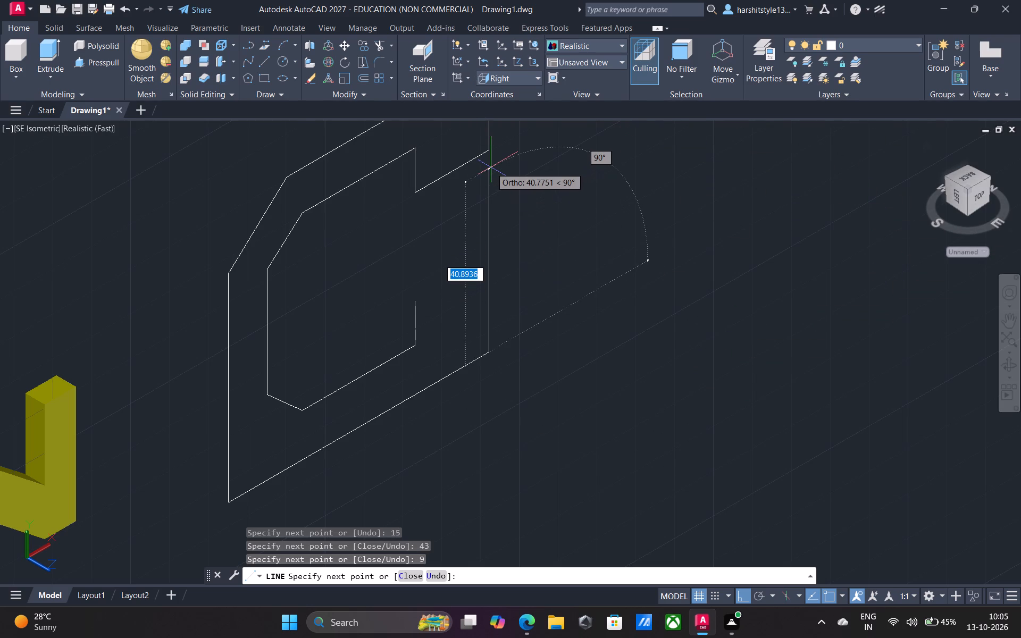
{"action": "key", "text": "1"}
{"action": "key", "text": "3"}
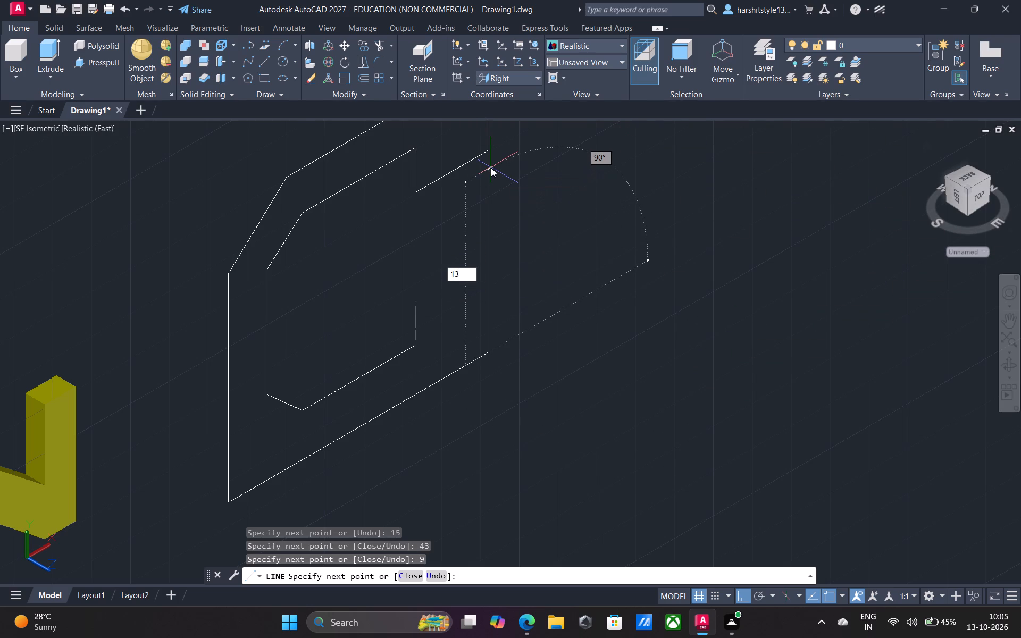
{"action": "key", "text": "Return"}
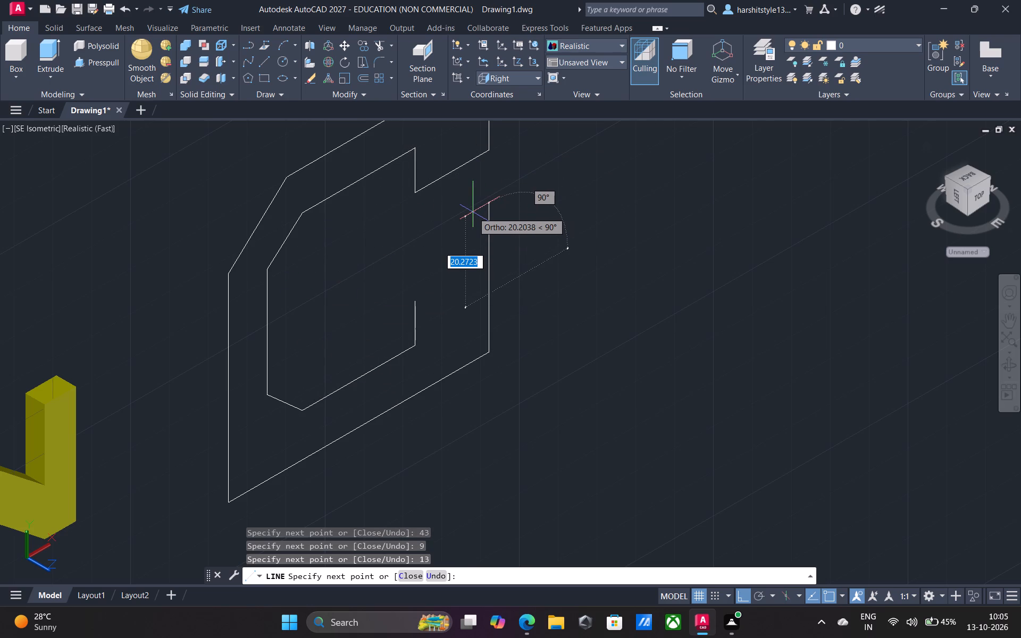
{"action": "key", "text": "7"}
{"action": "key", "text": "Return"}
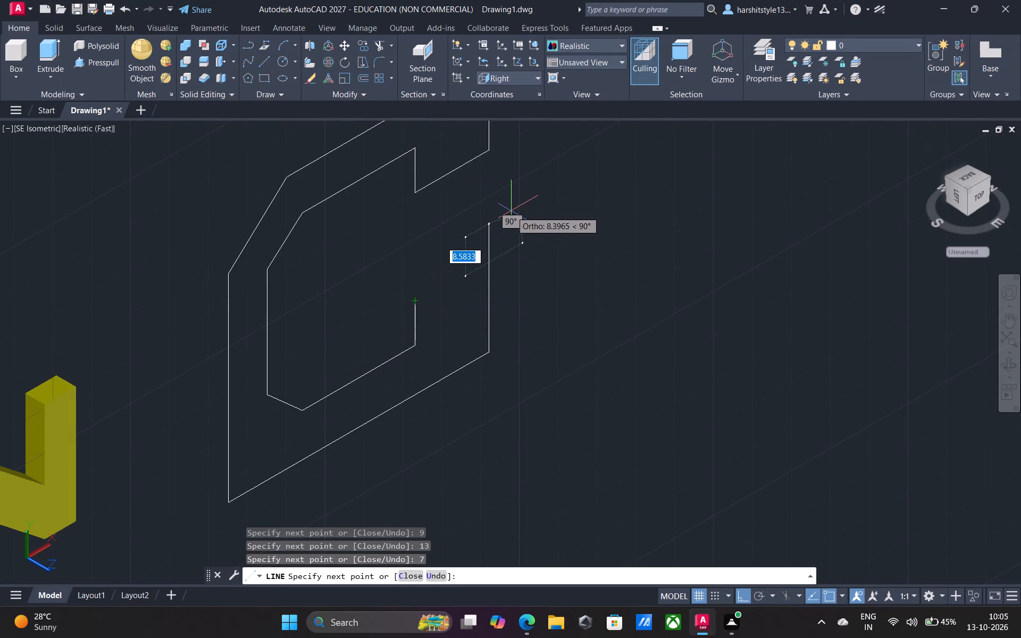
{"action": "key", "text": "Return"}
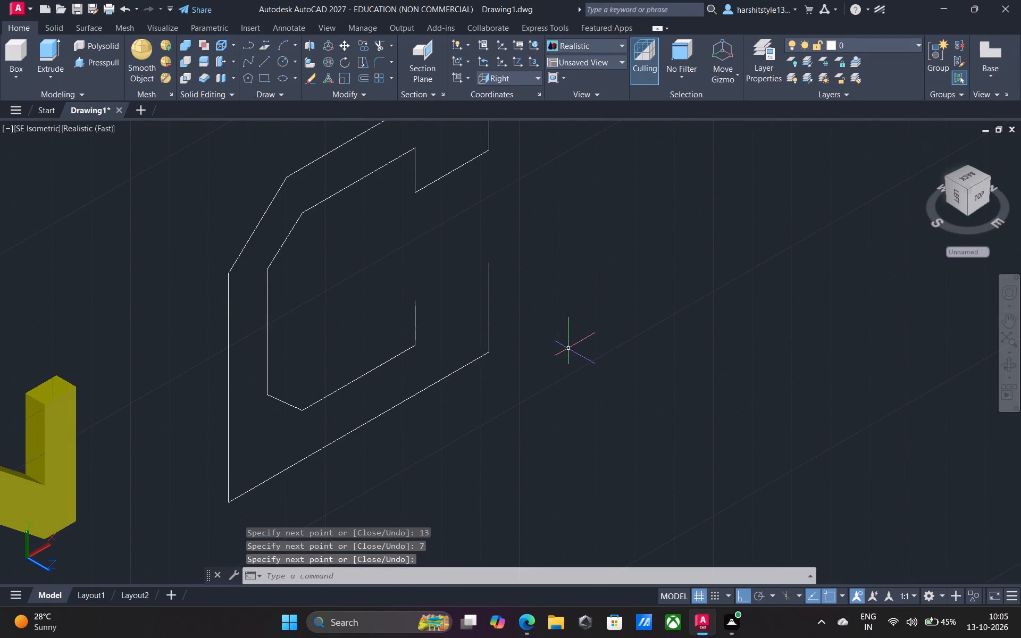
Trim away the 14 and 15 guide lines and the 13 and 9 guide lines at the outer profile's two lower corners.
{"action": "middle_click_drag", "start_coordinate": [564, 348], "coordinate": [640, 330]}
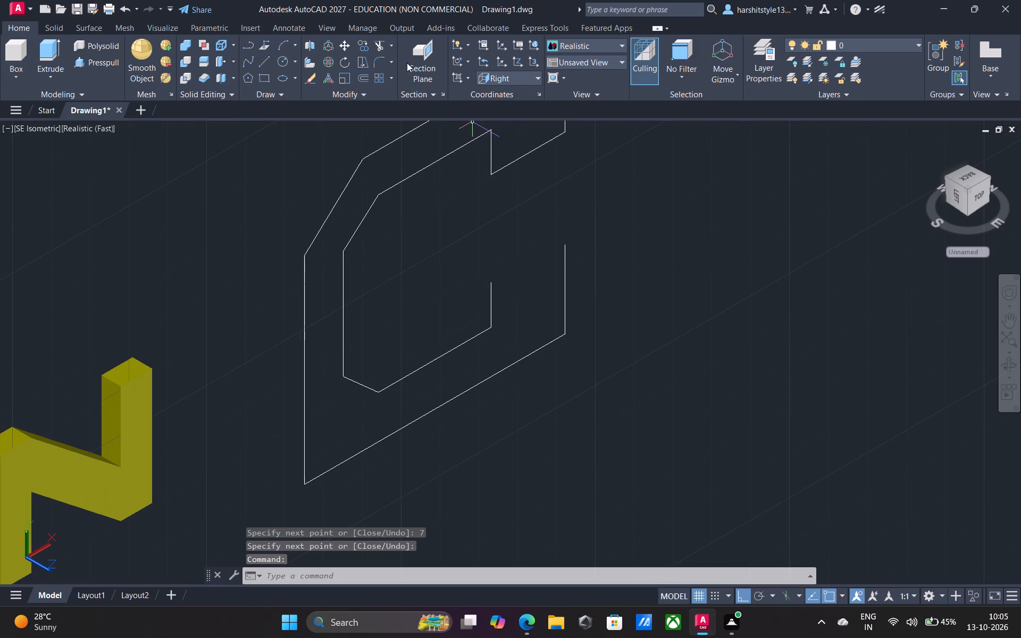
{"action": "left_click", "coordinate": [383, 40]}
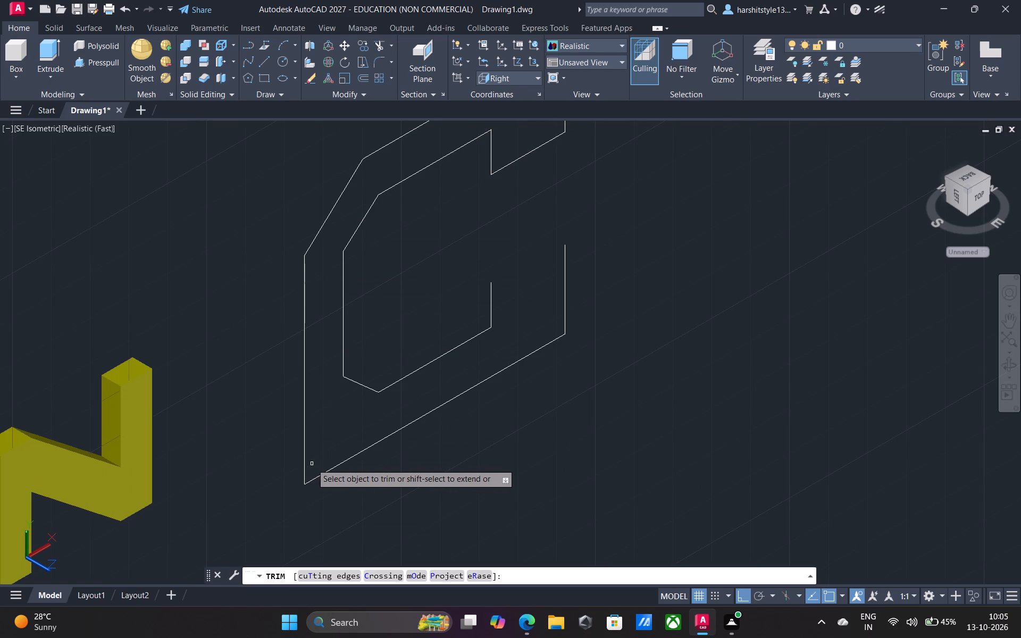
{"action": "left_click", "coordinate": [306, 459]}
{"action": "left_click", "coordinate": [323, 474]}
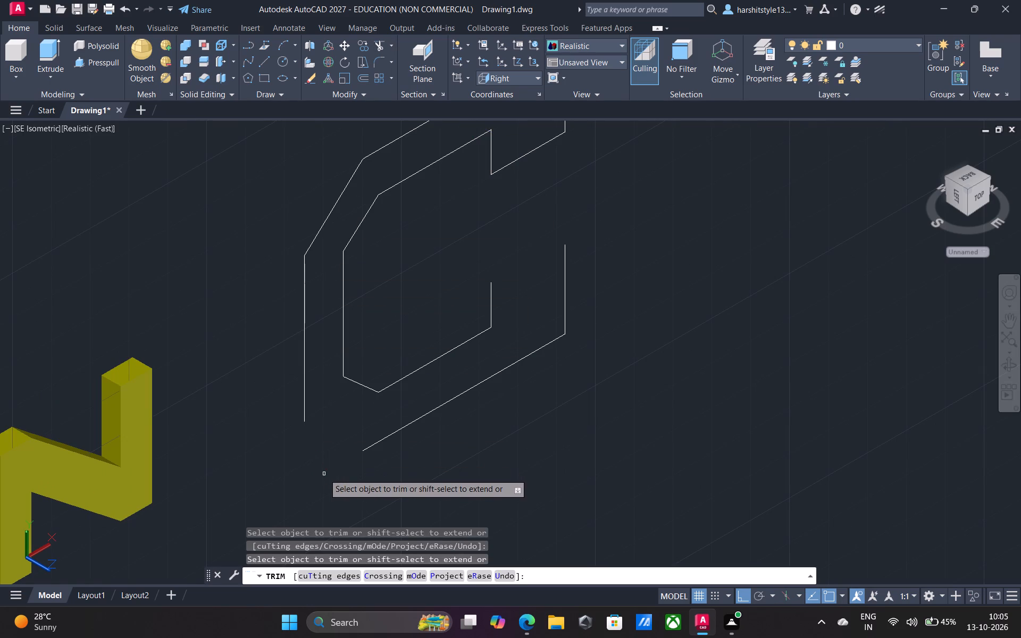
{"action": "left_click", "coordinate": [567, 322]}
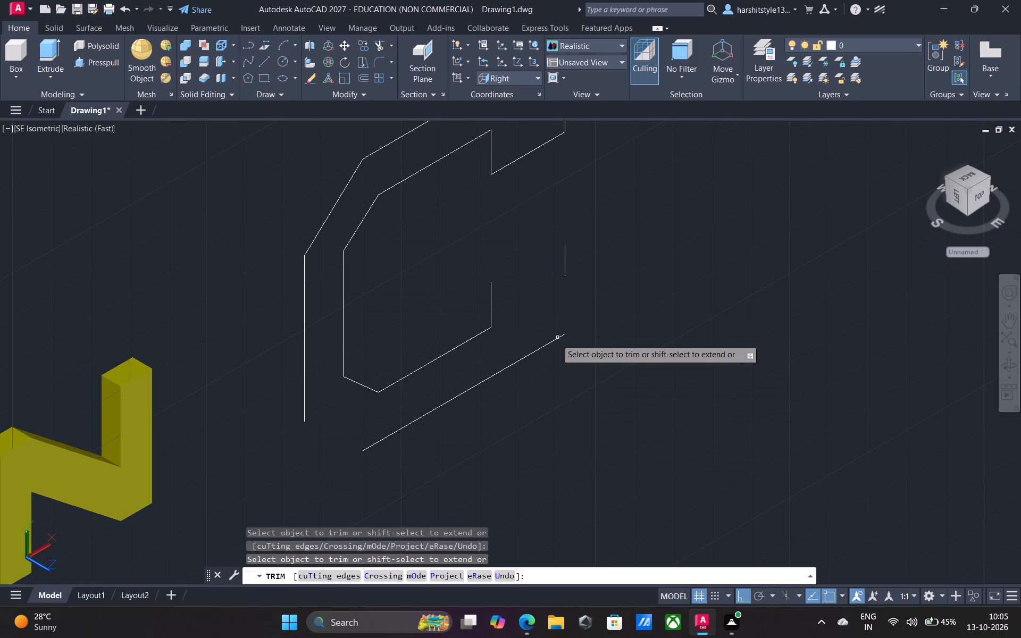
{"action": "left_click", "coordinate": [554, 343]}
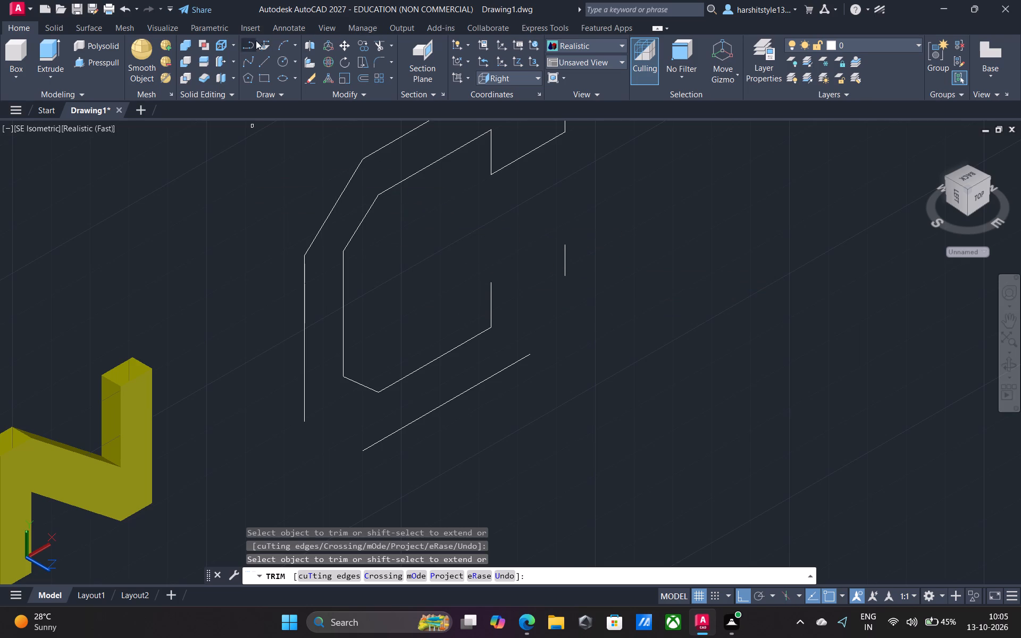
Draw a diagonal line from the lower end of the 37 line to the near end of the lower 43 line.
{"action": "left_click", "coordinate": [262, 59]}
{"action": "left_click", "coordinate": [305, 422]}
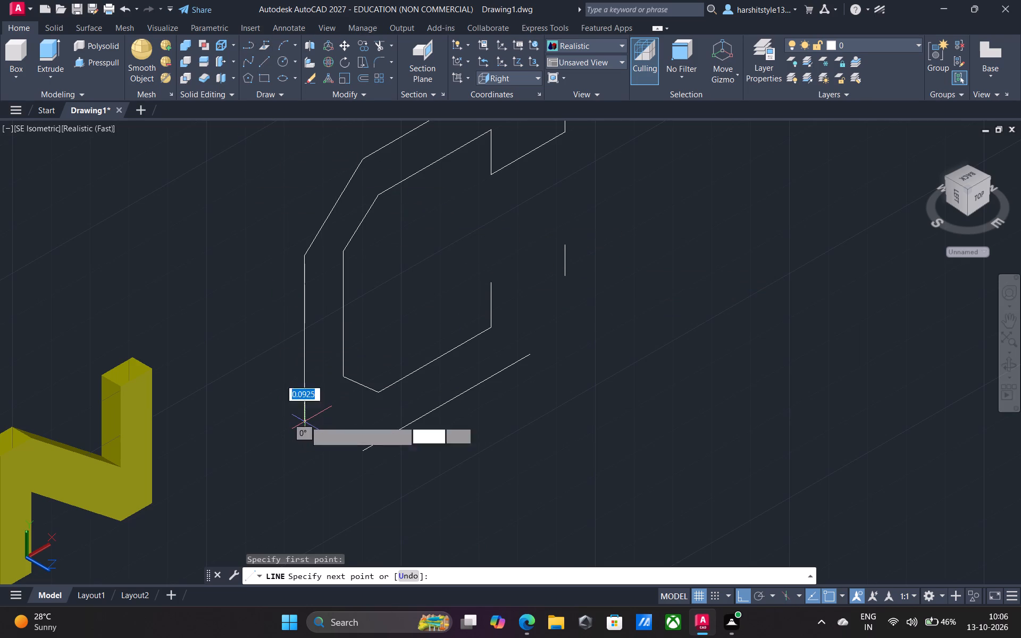
{"action": "left_click", "coordinate": [362, 448]}
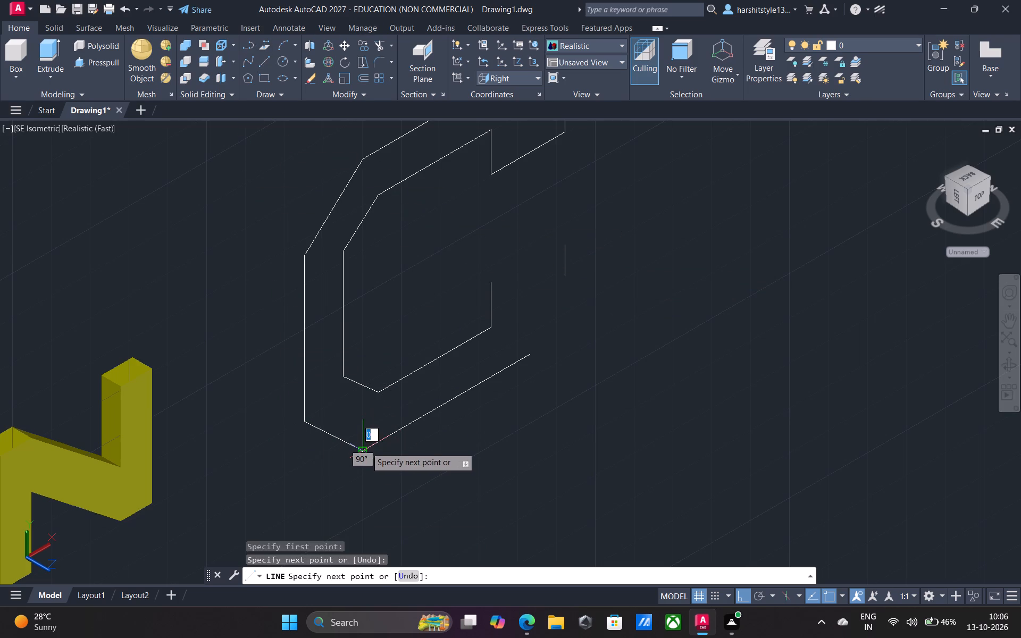
{"action": "key", "text": "Return"}
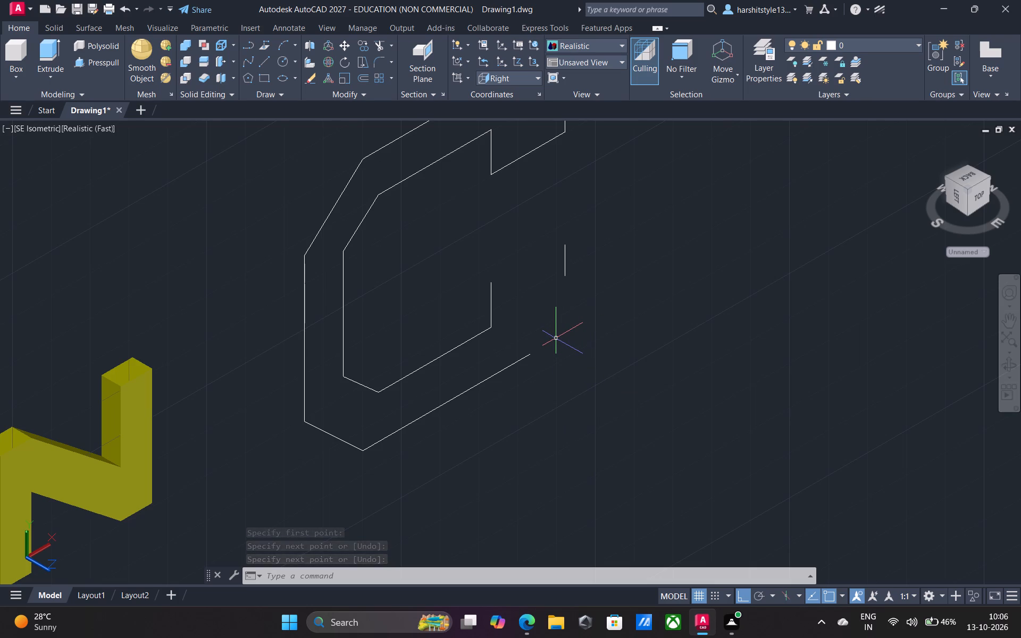
Trim away the outer outline's 37 line, lower diagonal, lower 43 line and short upright end line.
{"action": "middle_click_drag", "start_coordinate": [556, 338], "coordinate": [642, 318]}
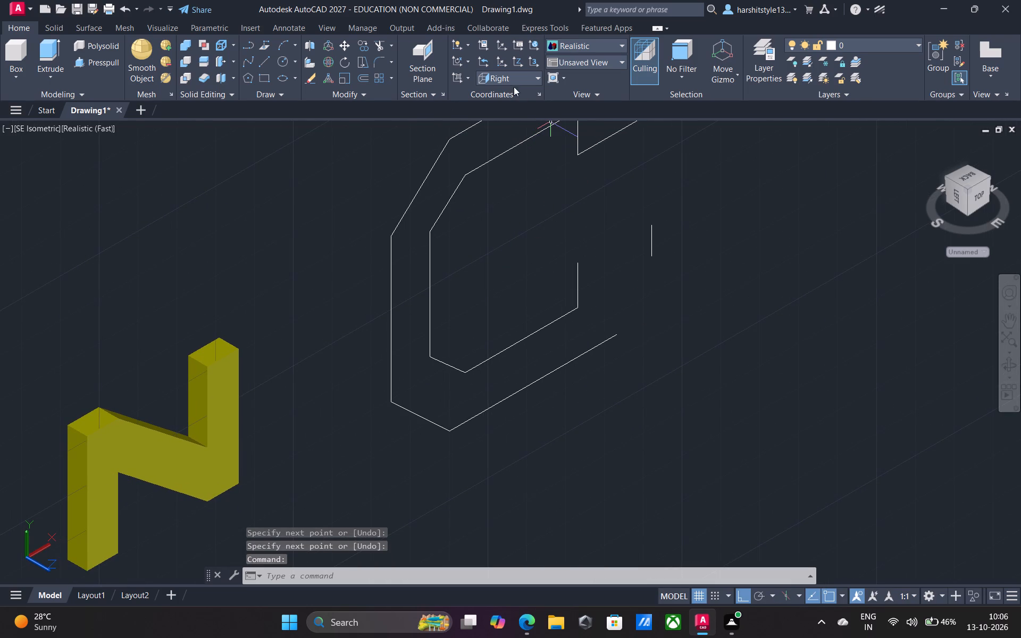
{"action": "left_click", "coordinate": [376, 44]}
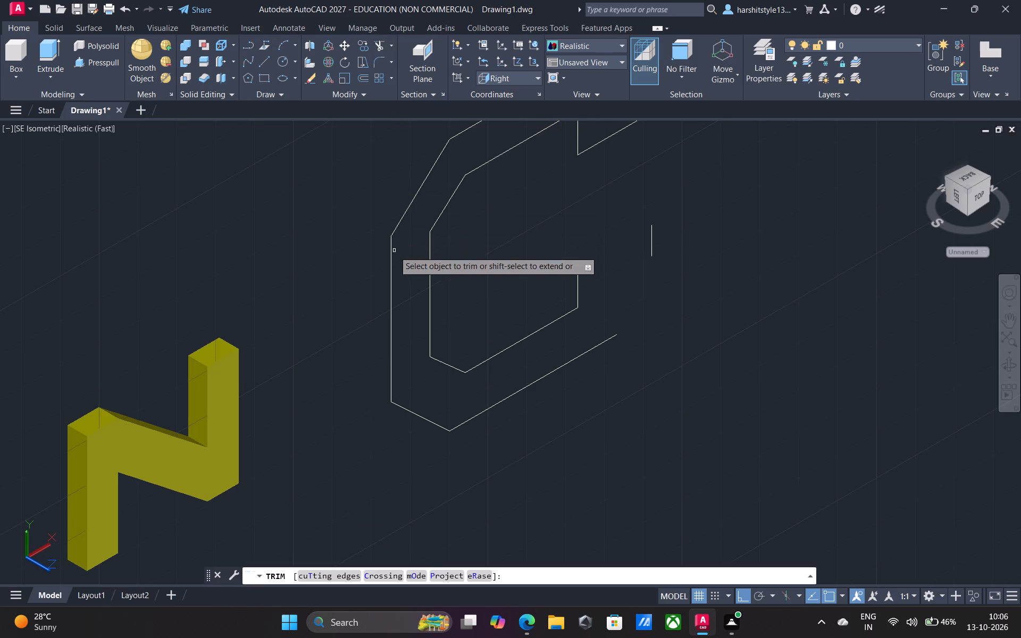
{"action": "left_click_drag", "start_coordinate": [372, 297], "coordinate": [404, 403]}
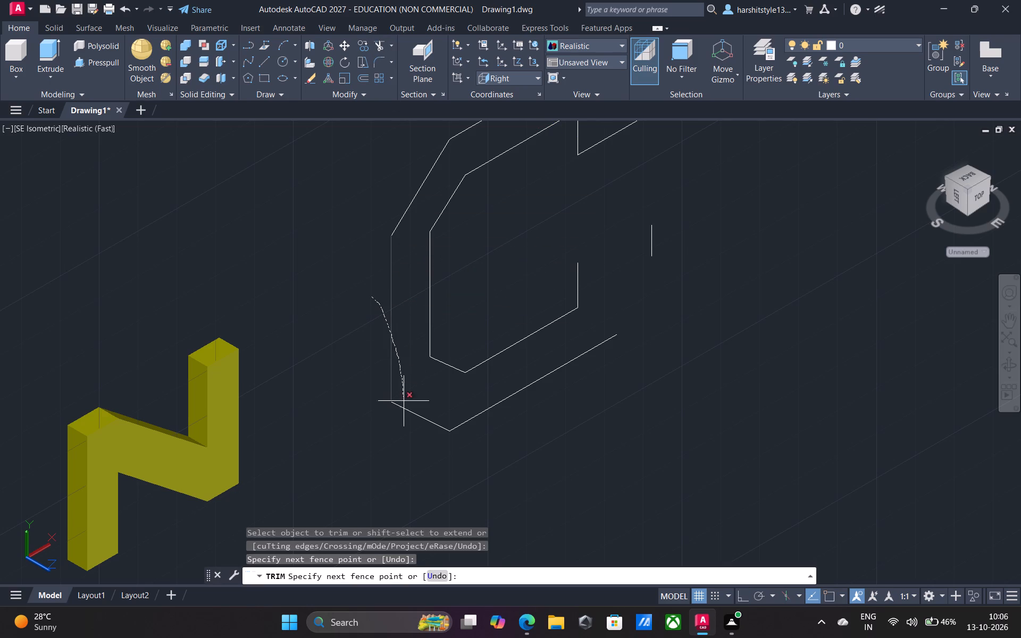
{"action": "left_click_drag", "start_coordinate": [404, 403], "coordinate": [475, 401]}
{"action": "left_click_drag", "start_coordinate": [644, 249], "coordinate": [683, 220]}
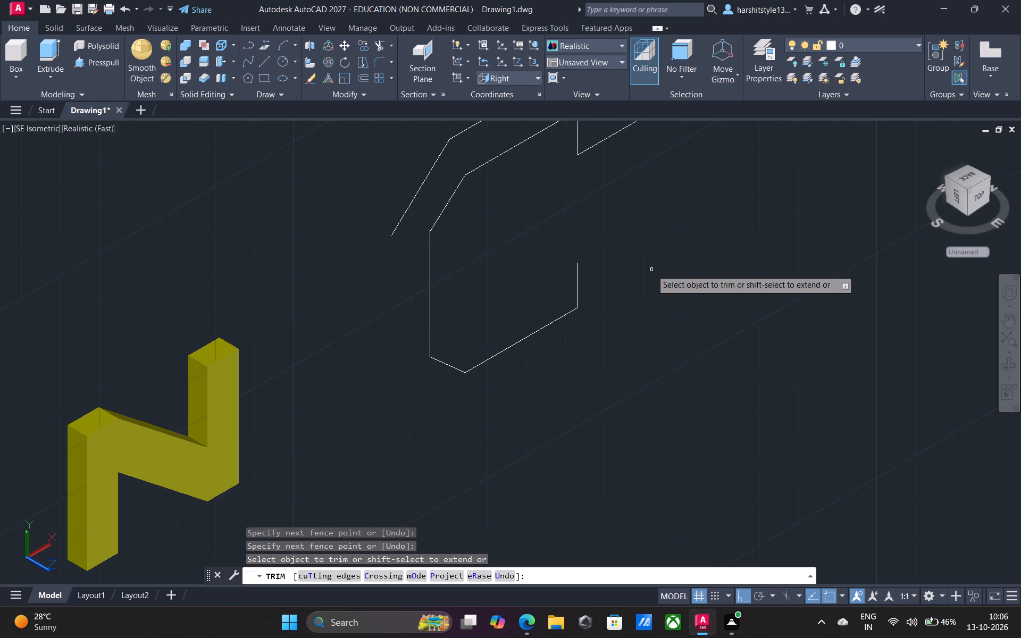
From the lower end of the outer outline's upper diagonal, draw 37 and 14 lines downward.
{"action": "left_click", "coordinate": [263, 58]}
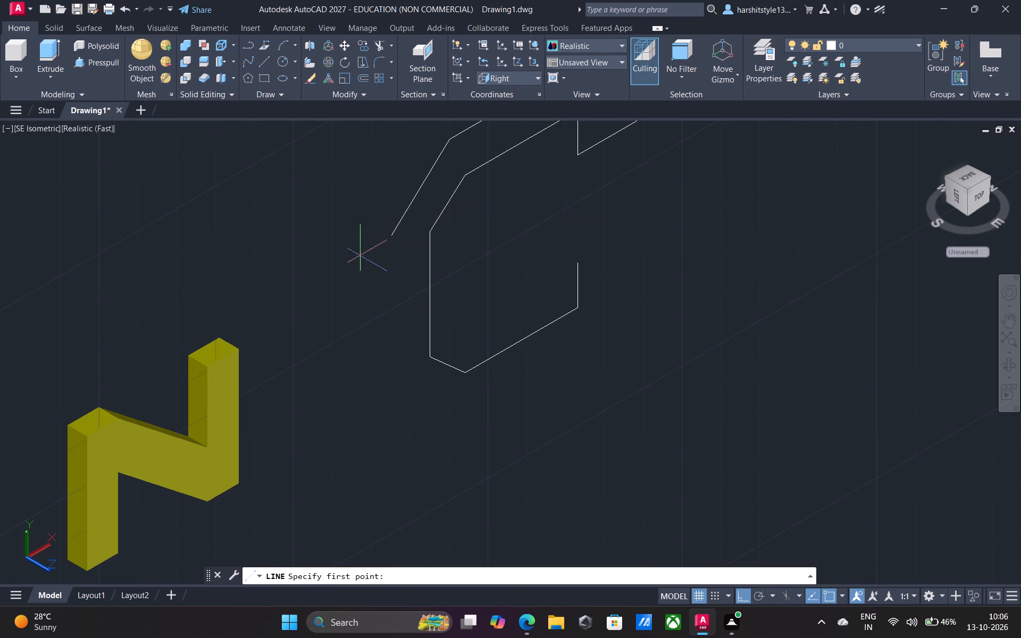
{"action": "left_click", "coordinate": [391, 239]}
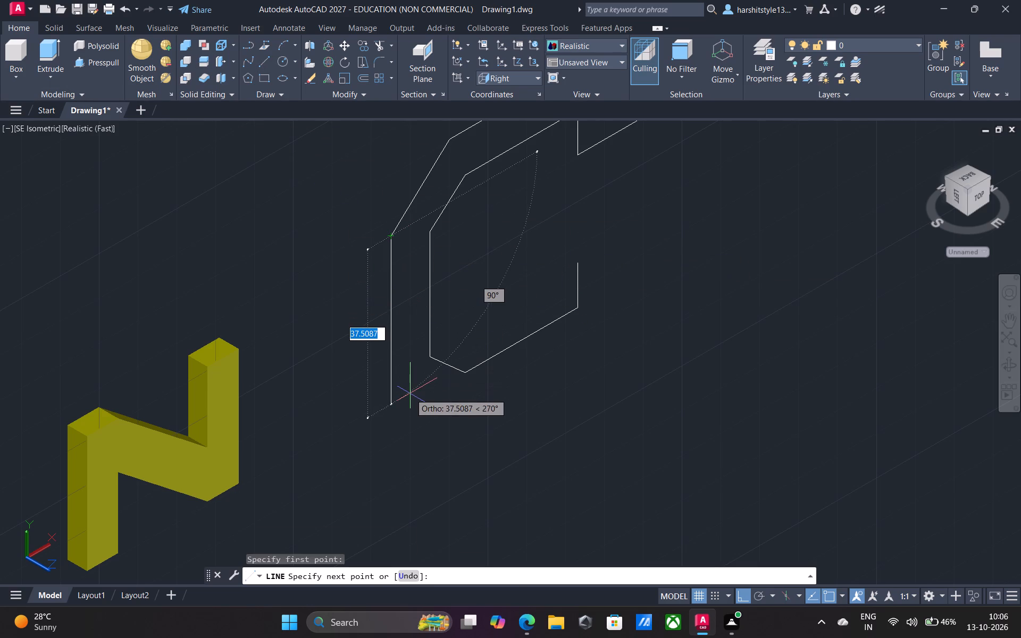
{"action": "type", "text": "37"}
{"action": "key", "text": "Return"}
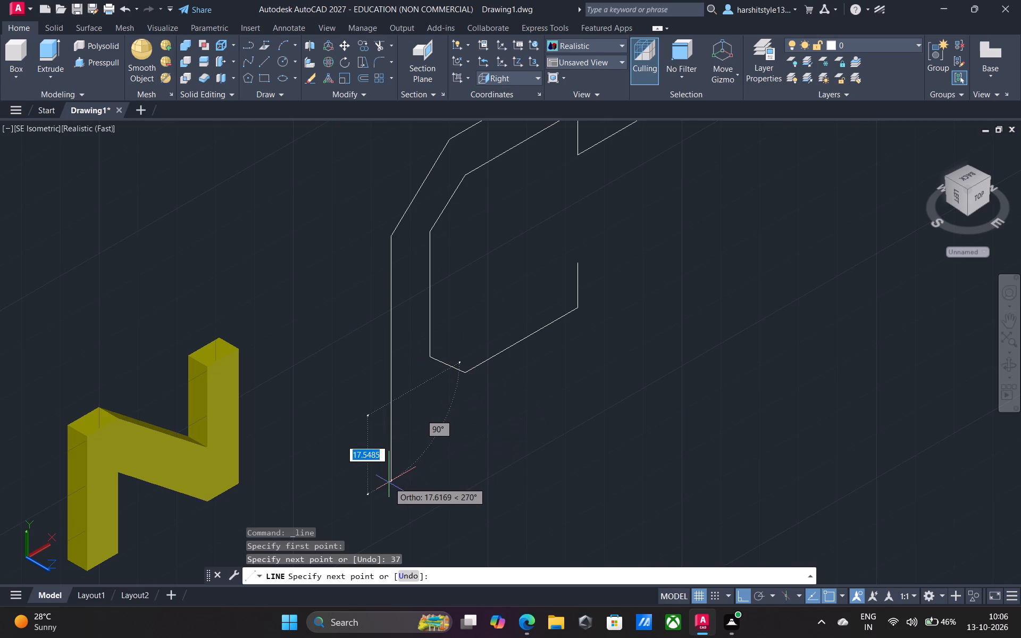
{"action": "type", "text": "14"}
{"action": "key", "text": "Return"}
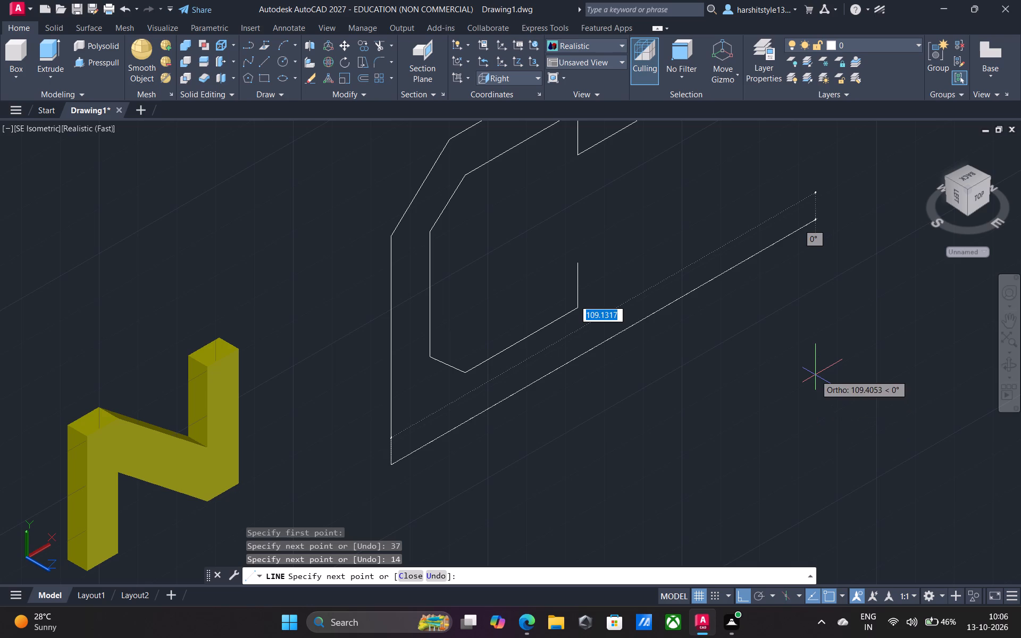
Continue the outer outline from the lower end of the 14 line with 15, 39 and 9 lines along X.
{"action": "type", "text": "15"}
{"action": "key", "text": "Return"}
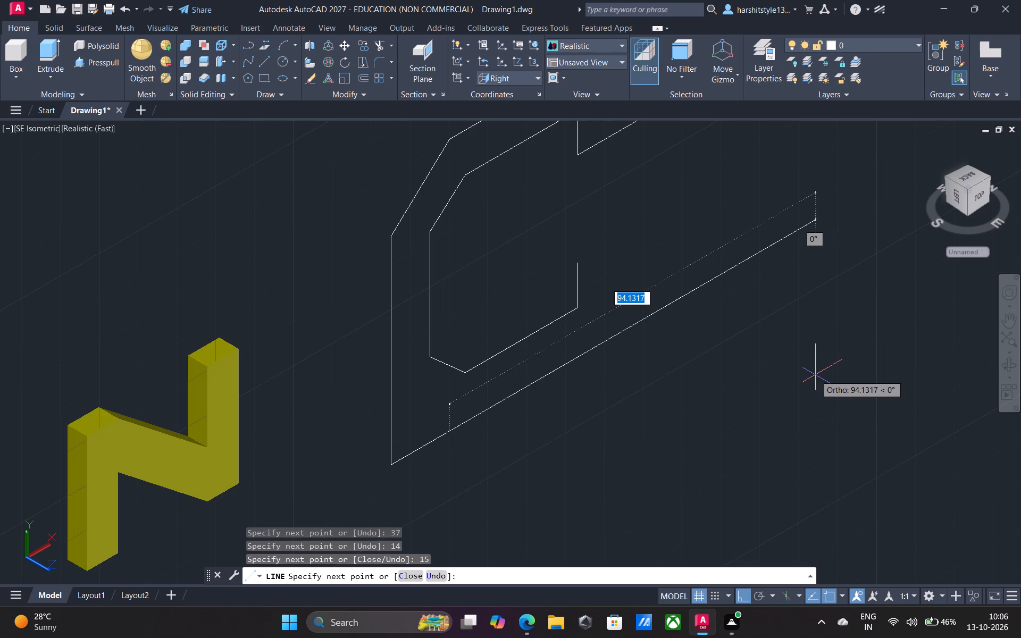
{"action": "type", "text": "39"}
{"action": "key", "text": "Return"}
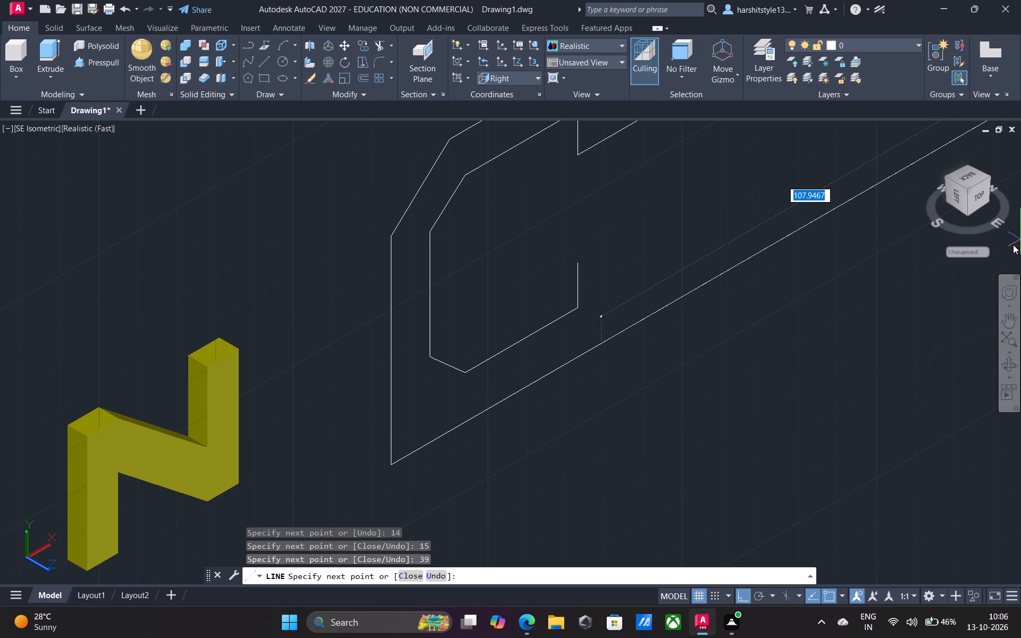
{"action": "key", "text": "9"}
{"action": "key", "text": "Return"}
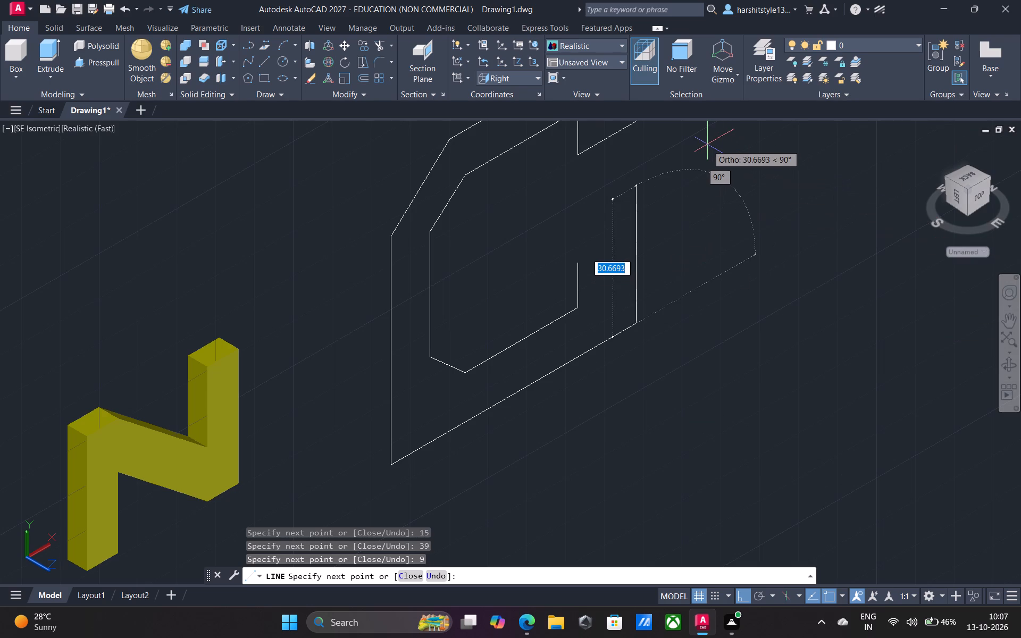
Continue the outer outline with 13 and 7 lines upward and a 19 line back along X past the inner outline's upright.
{"action": "type", "text": "13"}
{"action": "key", "text": "Return"}
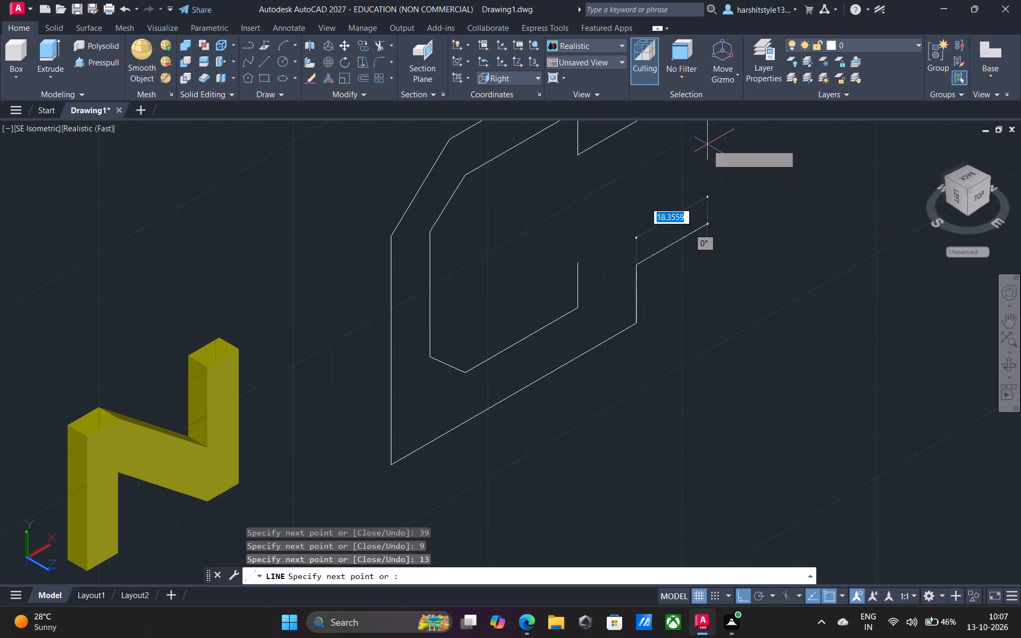
{"action": "key", "text": "7"}
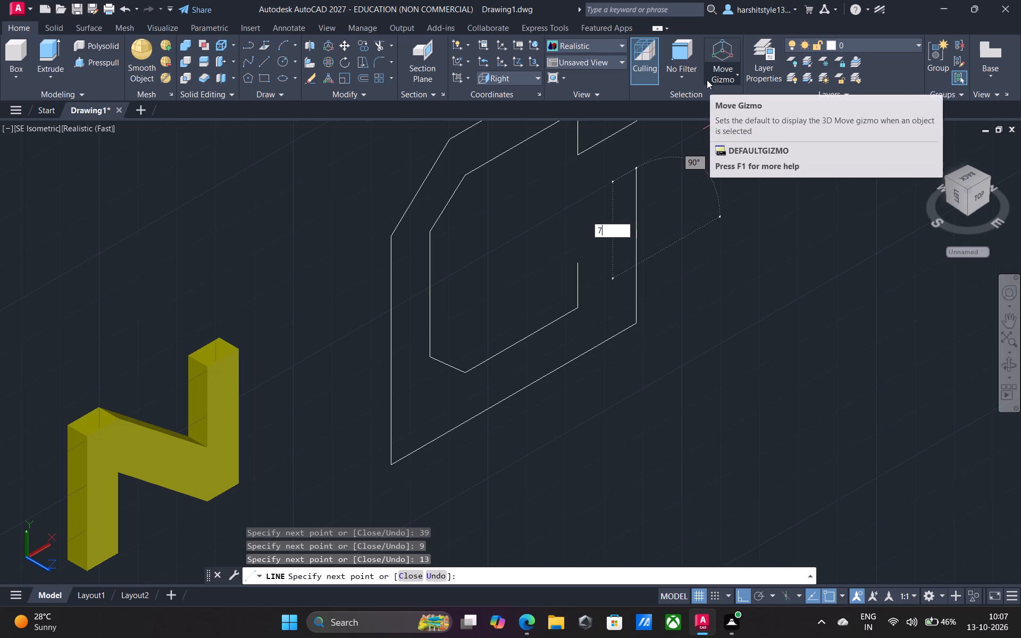
{"action": "key", "text": "Return"}
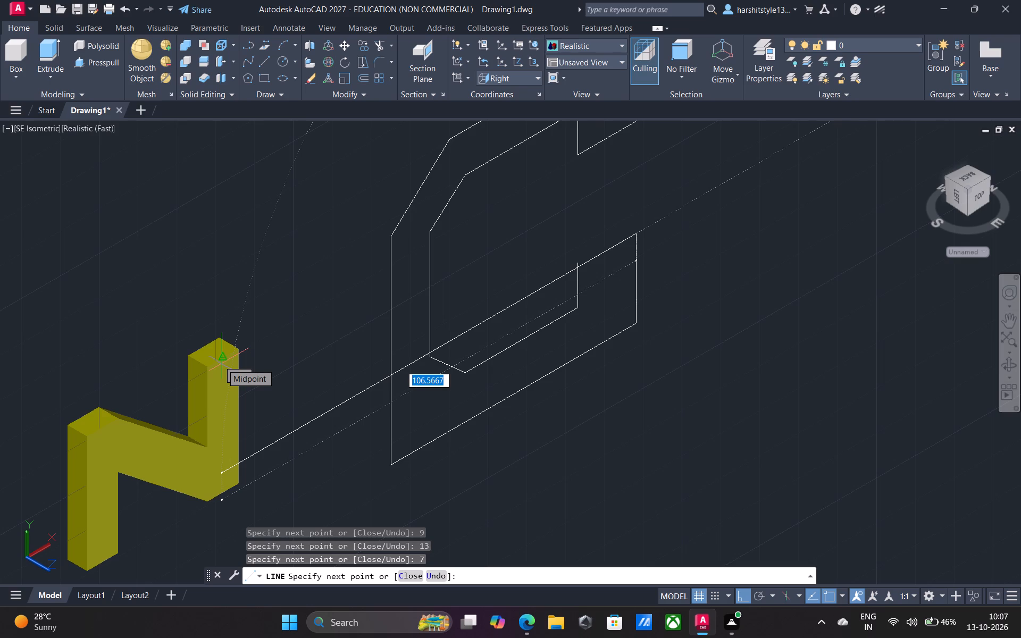
{"action": "type", "text": "19"}
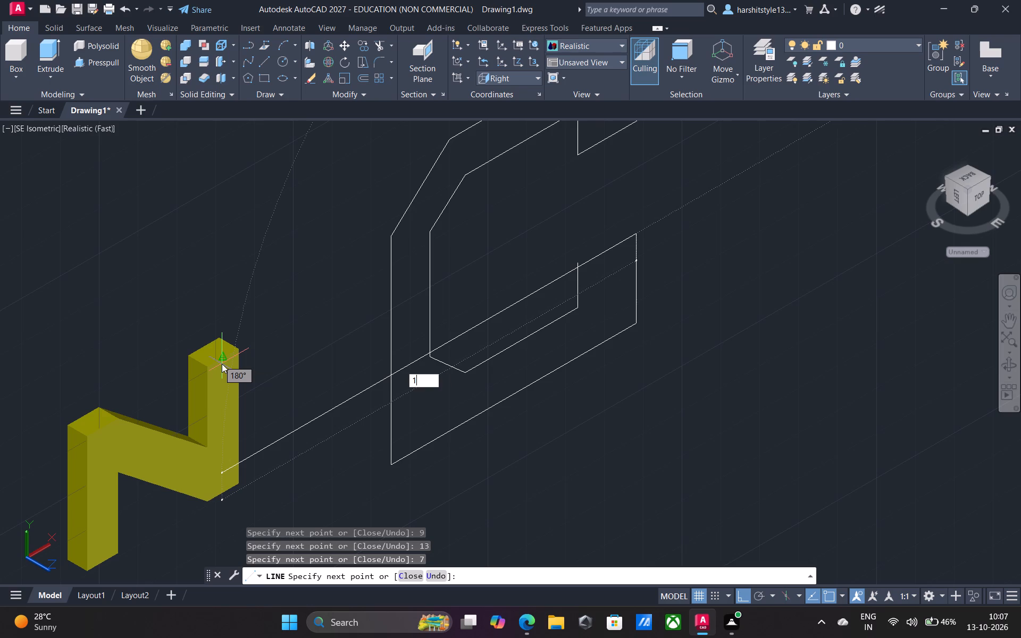
{"action": "key", "text": "Return"}
{"action": "key", "text": "Return"}
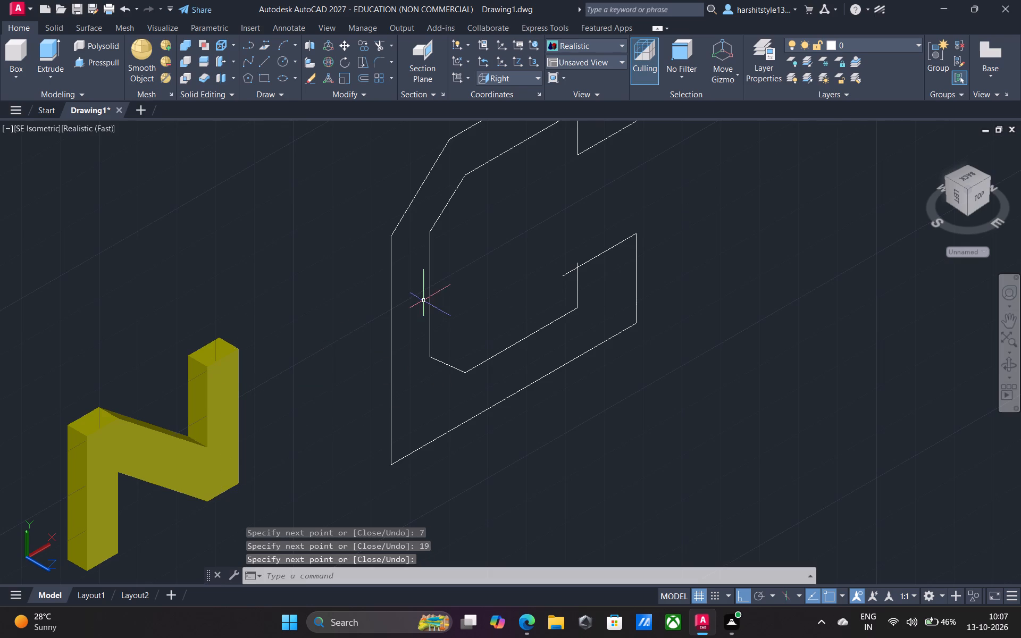
Trim away the 14 and 15 guide lines and the 13 and 9 guide lines at the outer outline's two lower corners.
{"action": "scroll", "coordinate": [585, 291], "scroll_direction": "up", "scroll_amount": 2}
{"action": "scroll", "coordinate": [583, 280], "scroll_direction": "down", "scroll_amount": 1}
{"action": "middle_click_drag", "start_coordinate": [585, 289], "coordinate": [624, 274]}
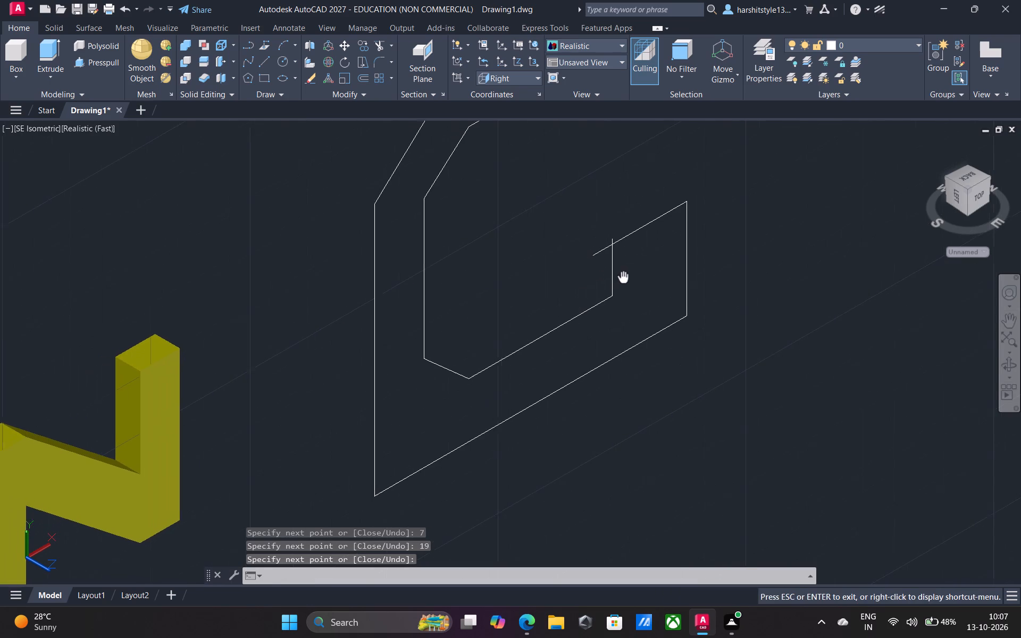
{"action": "middle_click_drag", "start_coordinate": [624, 274], "coordinate": [625, 273]}
{"action": "left_click", "coordinate": [380, 43]}
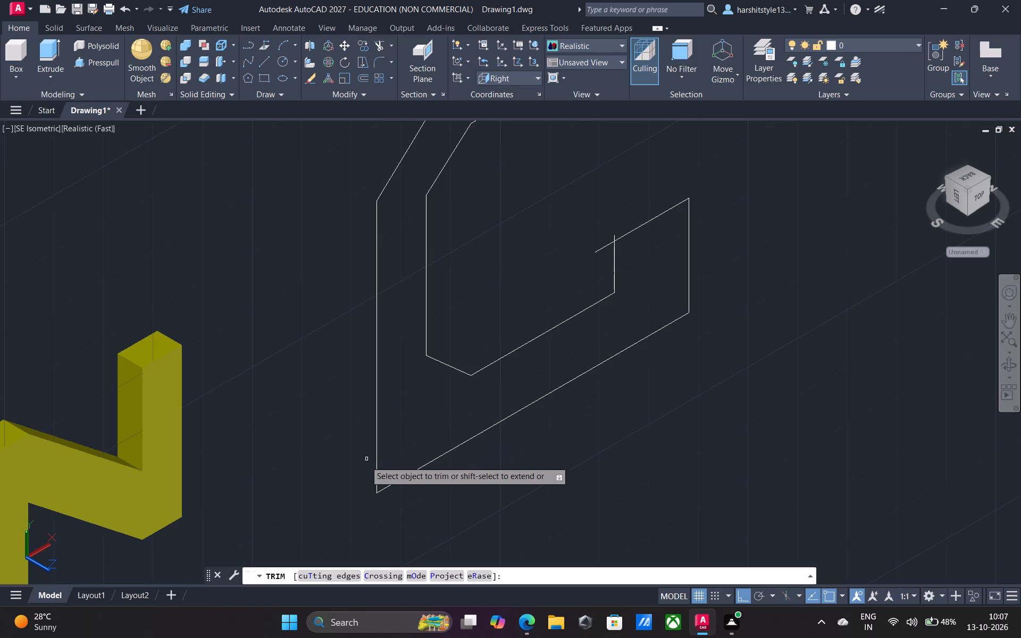
{"action": "left_click", "coordinate": [377, 451]}
{"action": "left_click", "coordinate": [396, 480]}
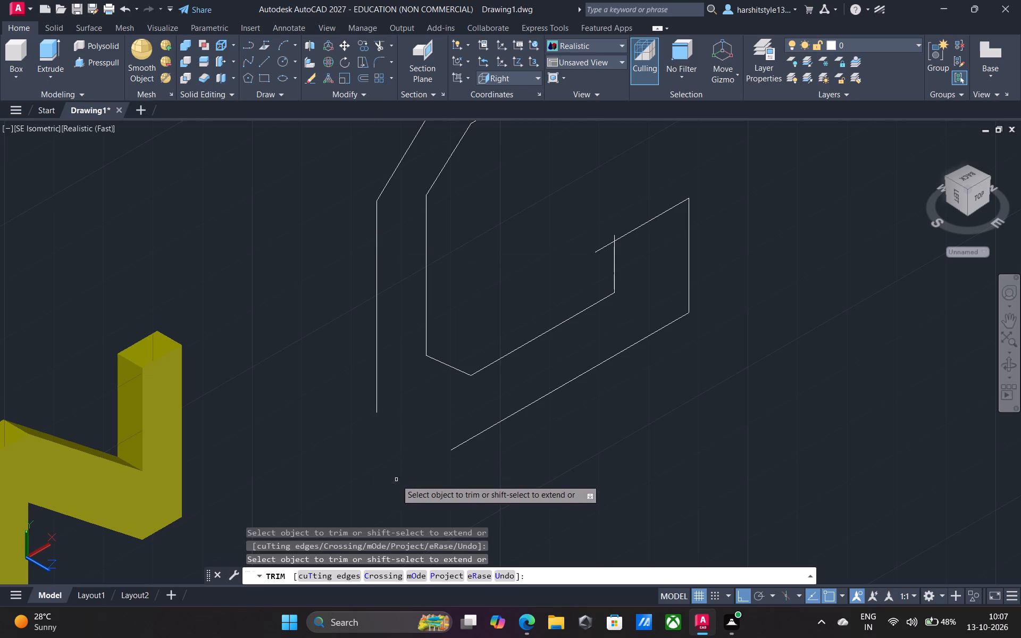
{"action": "left_click", "coordinate": [688, 293]}
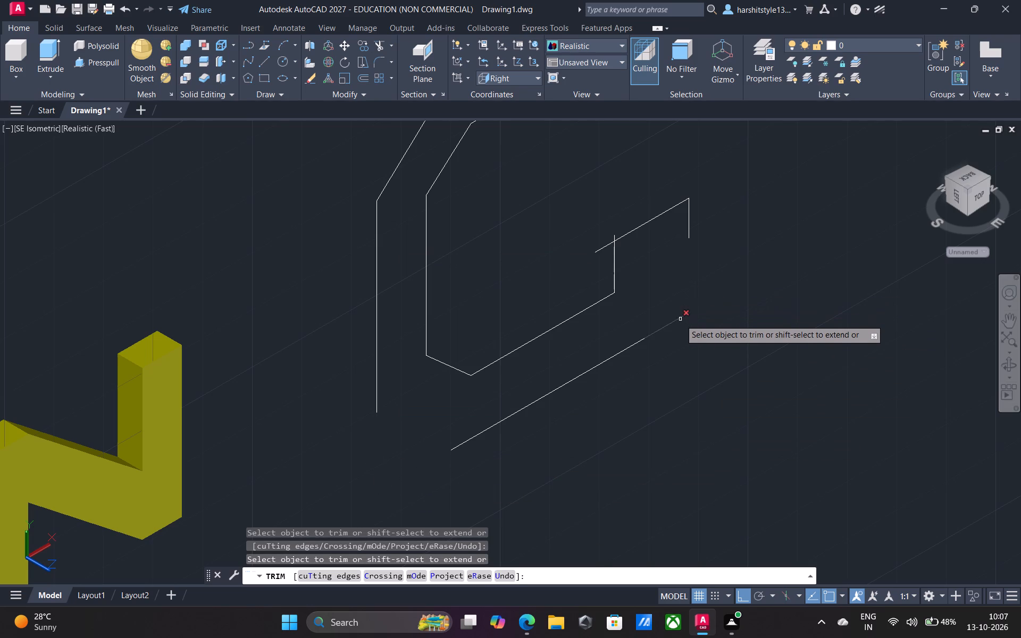
{"action": "left_click", "coordinate": [680, 319]}
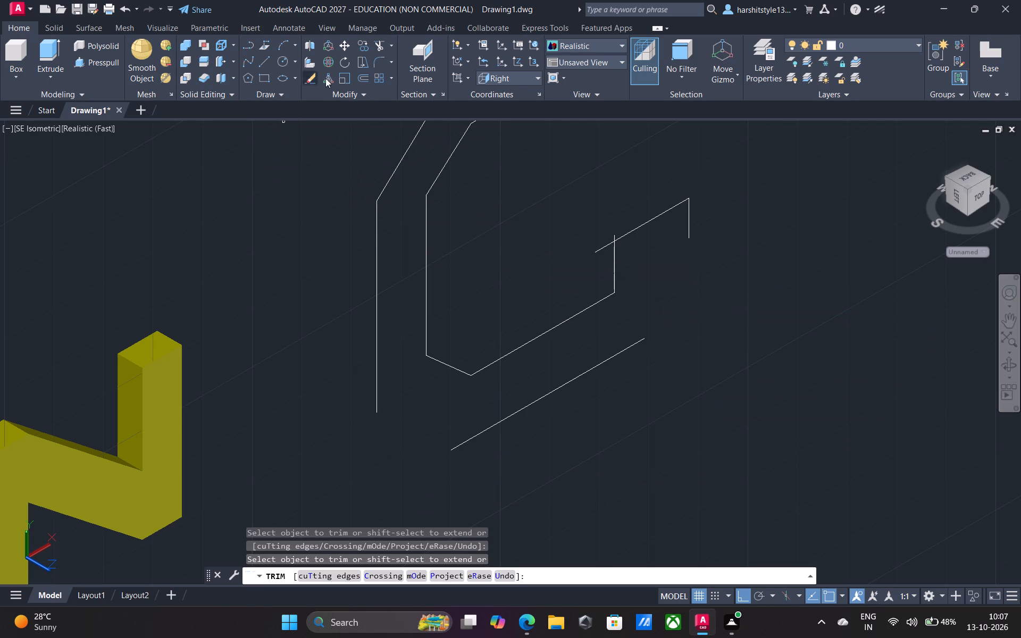
Close the two lower cut corners with diagonals joining the 37 line to the 39 line and the 39 line to the 7 line.
{"action": "left_click", "coordinate": [265, 60]}
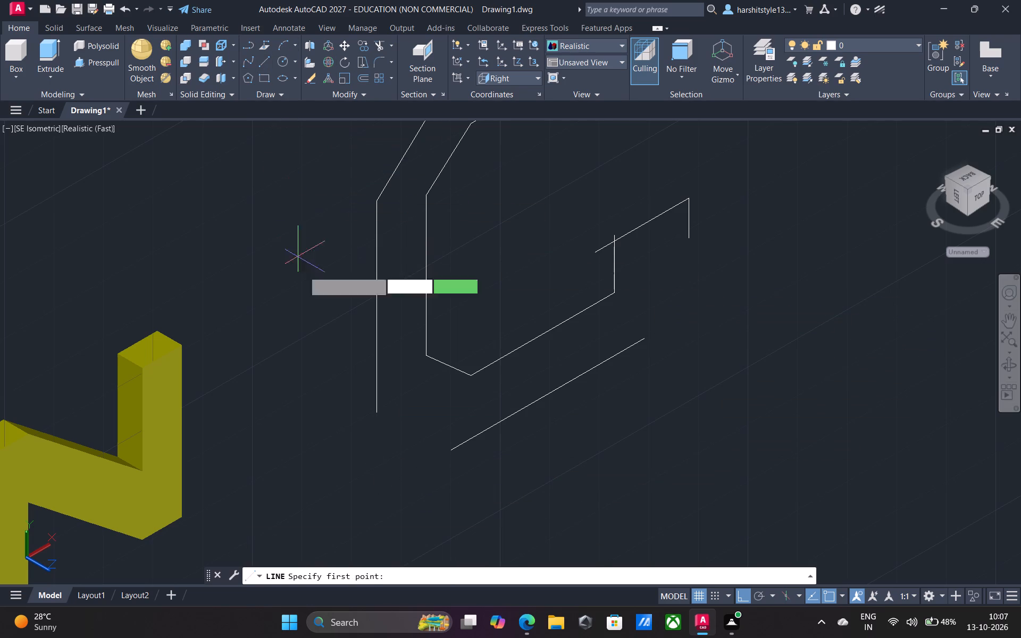
{"action": "left_click", "coordinate": [378, 411]}
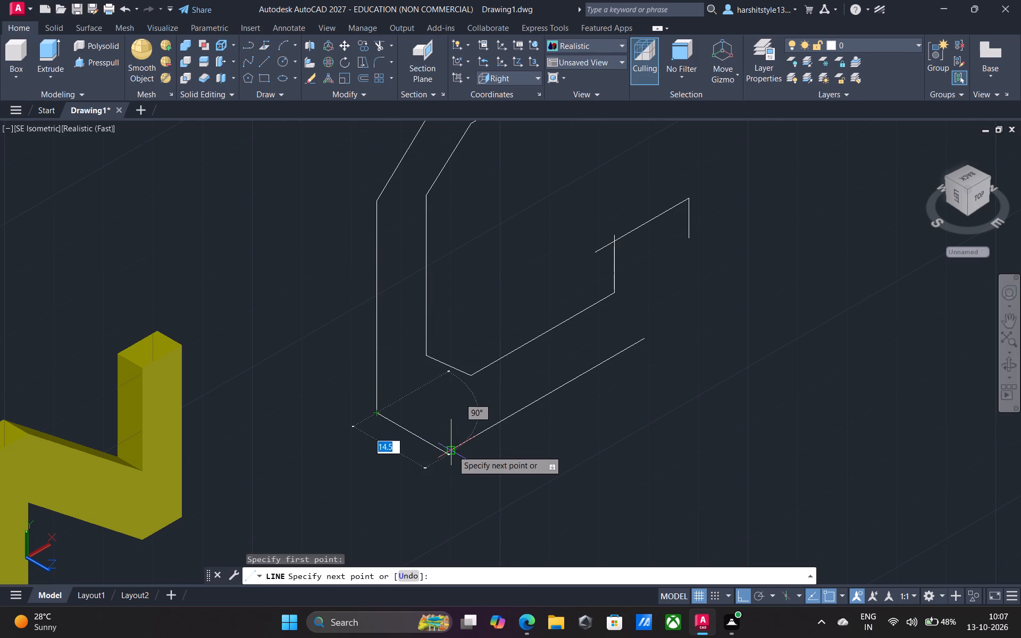
{"action": "left_click", "coordinate": [453, 450]}
{"action": "key", "text": "space"}
{"action": "key", "text": "space"}
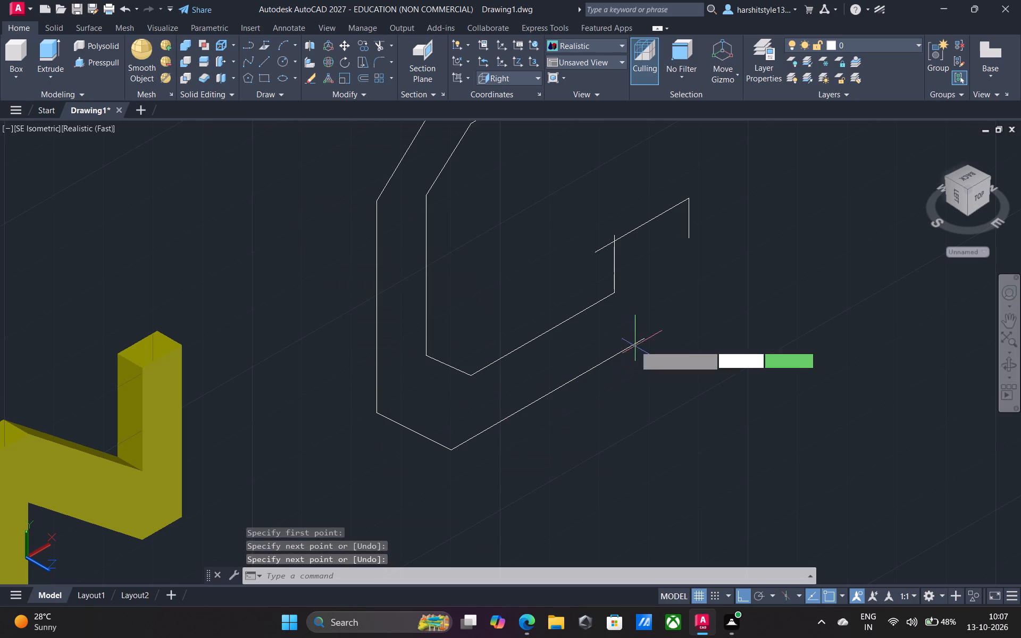
{"action": "left_click", "coordinate": [643, 339]}
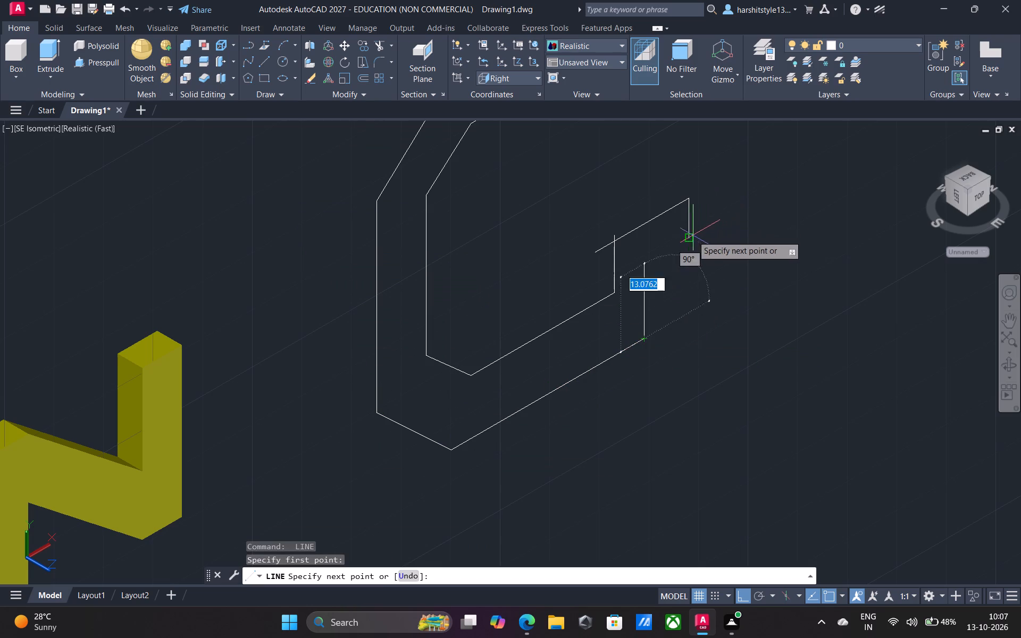
{"action": "left_click", "coordinate": [690, 236]}
{"action": "key", "text": "space"}
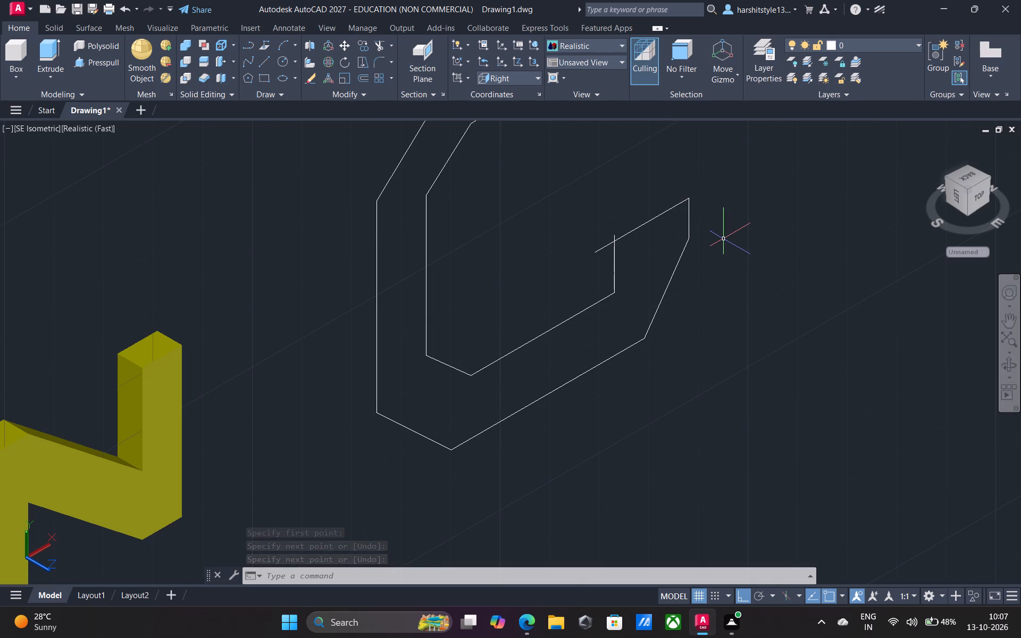
Check the length of the upper arm's short vertical end line with a temporary dimension.
{"action": "middle_click_drag", "start_coordinate": [716, 231], "coordinate": [714, 383]}
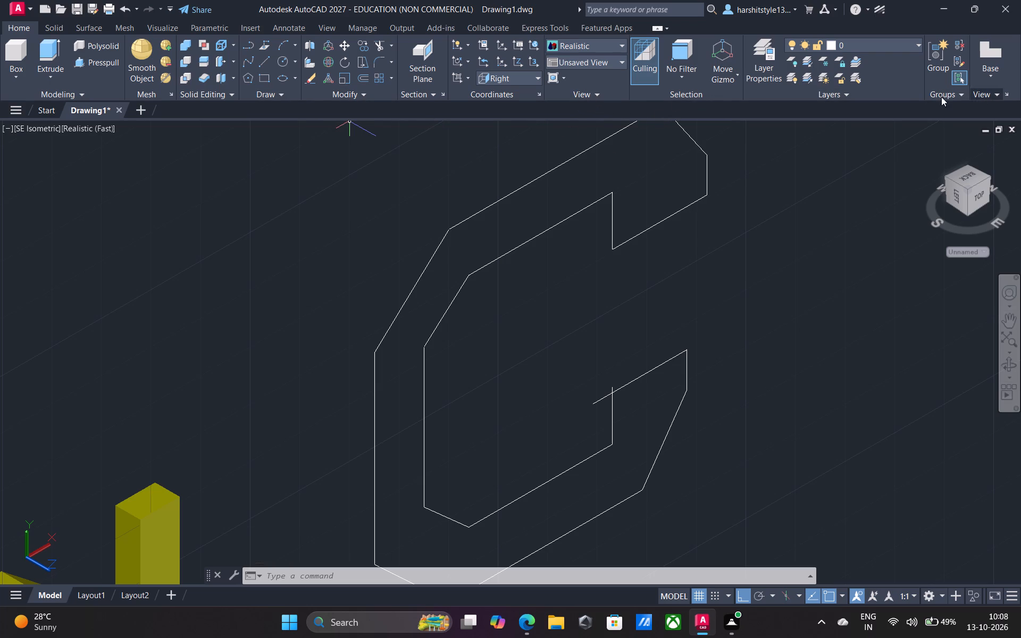
{"action": "left_click", "coordinate": [846, 94]}
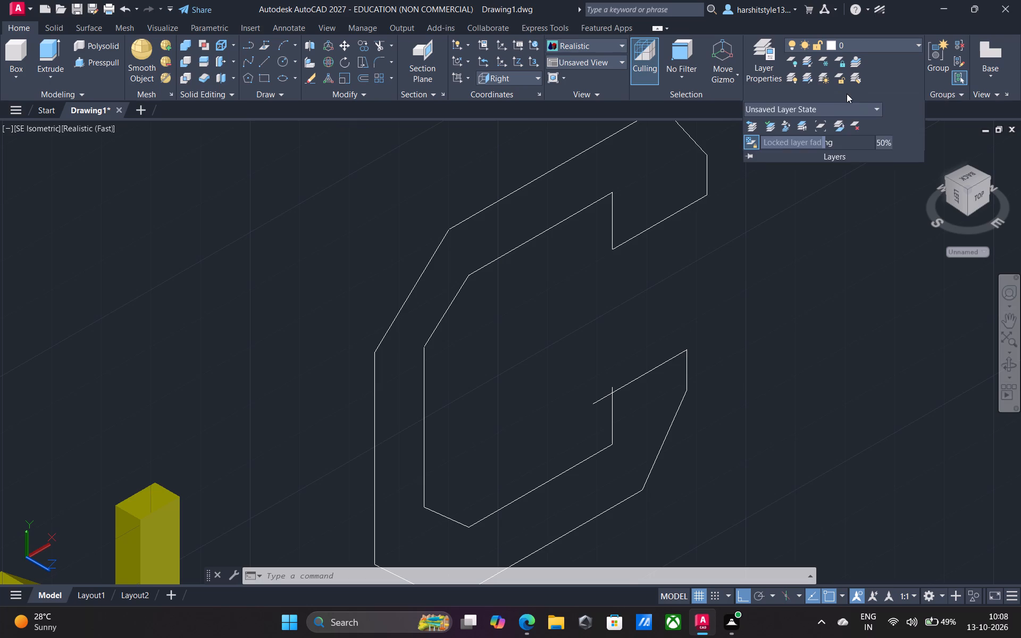
{"action": "left_click", "coordinate": [848, 178]}
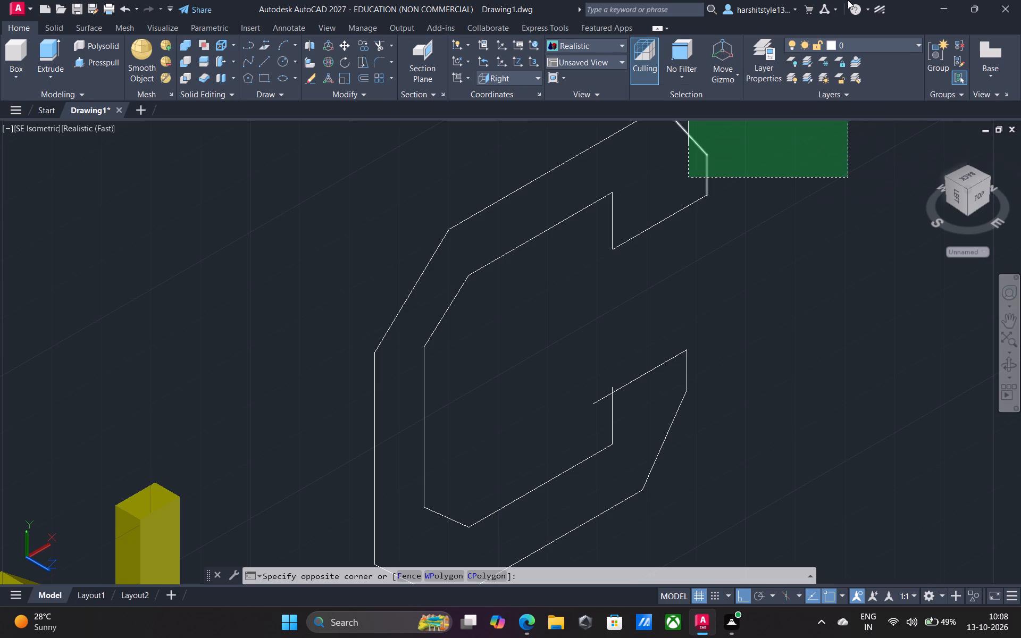
{"action": "left_click", "coordinate": [299, 22]}
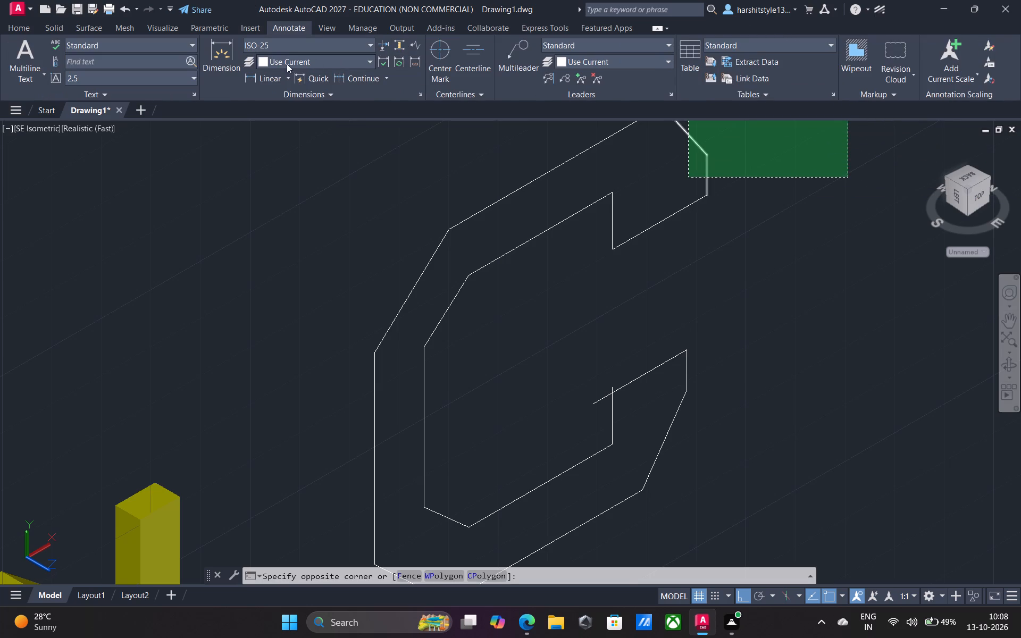
{"action": "left_click", "coordinate": [220, 40]}
{"action": "middle_click_drag", "start_coordinate": [539, 166], "coordinate": [404, 206]}
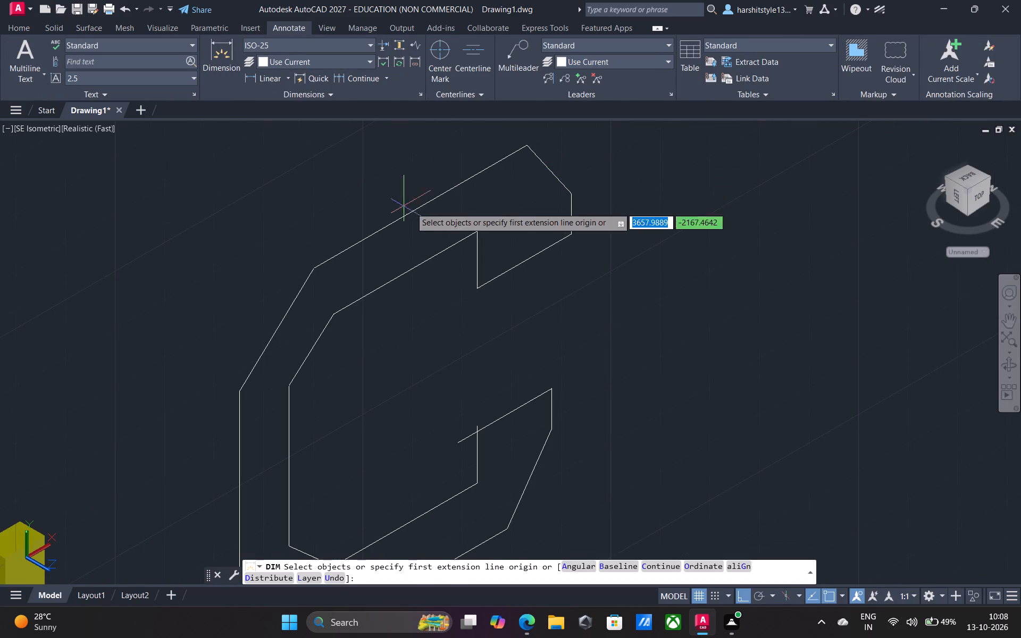
{"action": "left_click", "coordinate": [569, 196]}
{"action": "left_click", "coordinate": [576, 235]}
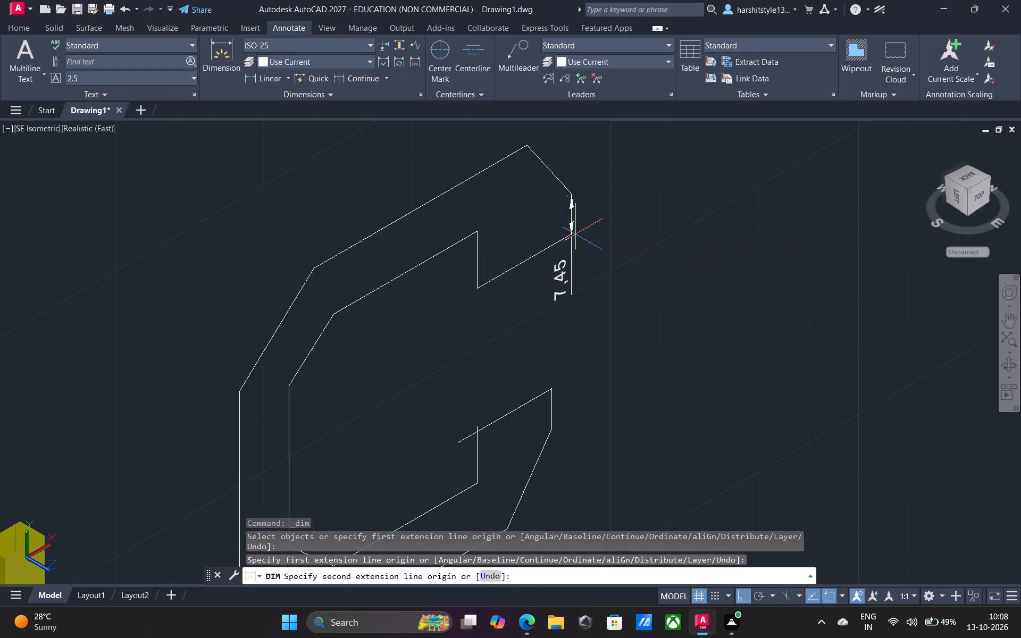
{"action": "key", "text": "Escape"}
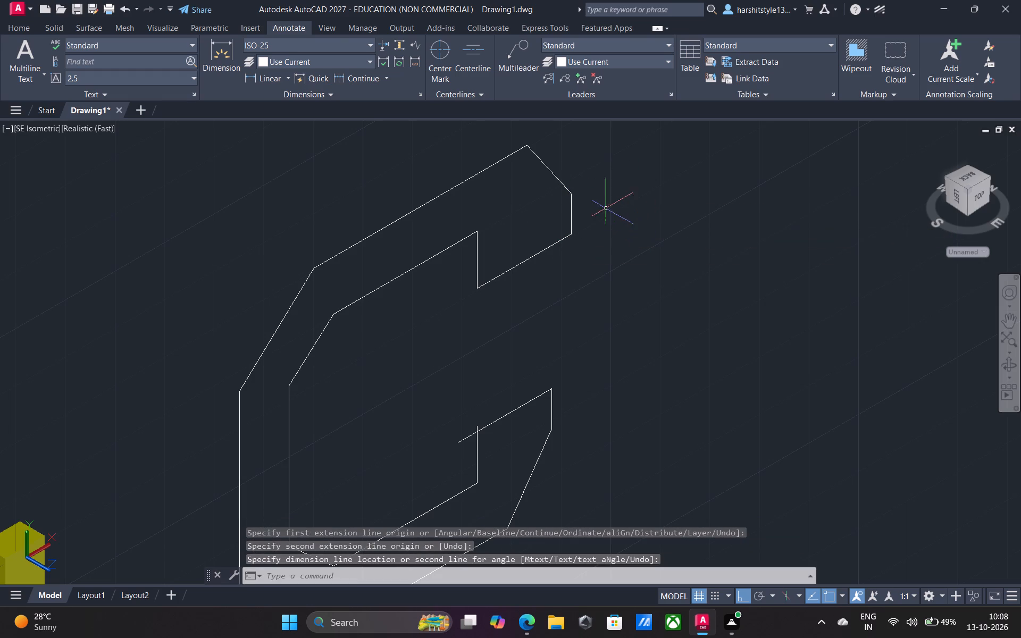
Check the upper arm's short end line, the inner outline's upright and the edge joining them with temporary dimensions.
{"action": "left_click", "coordinate": [222, 44]}
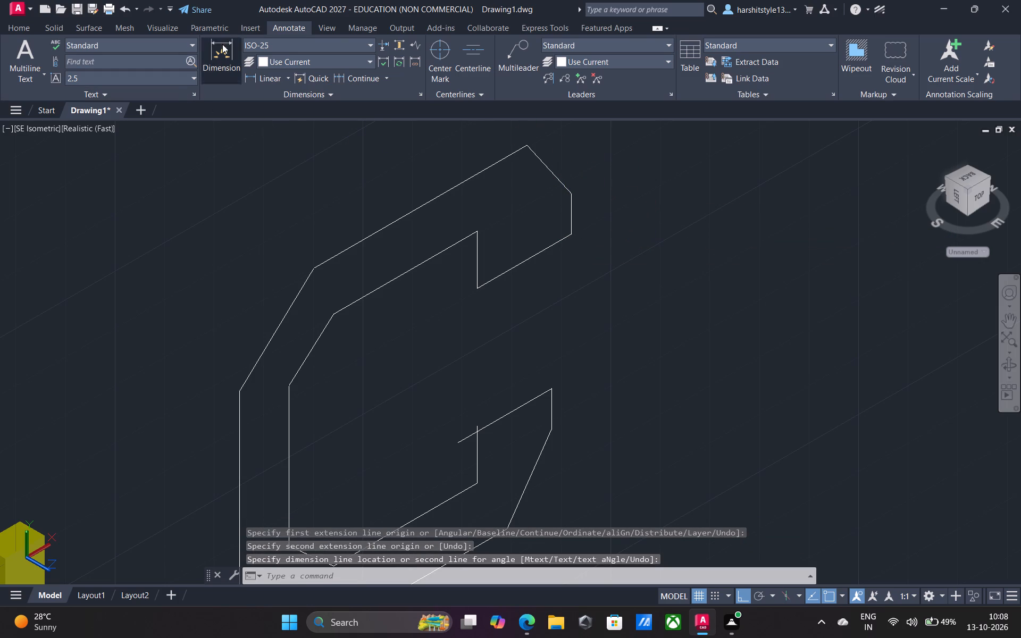
{"action": "scroll", "coordinate": [604, 274], "scroll_direction": "up", "scroll_amount": 2}
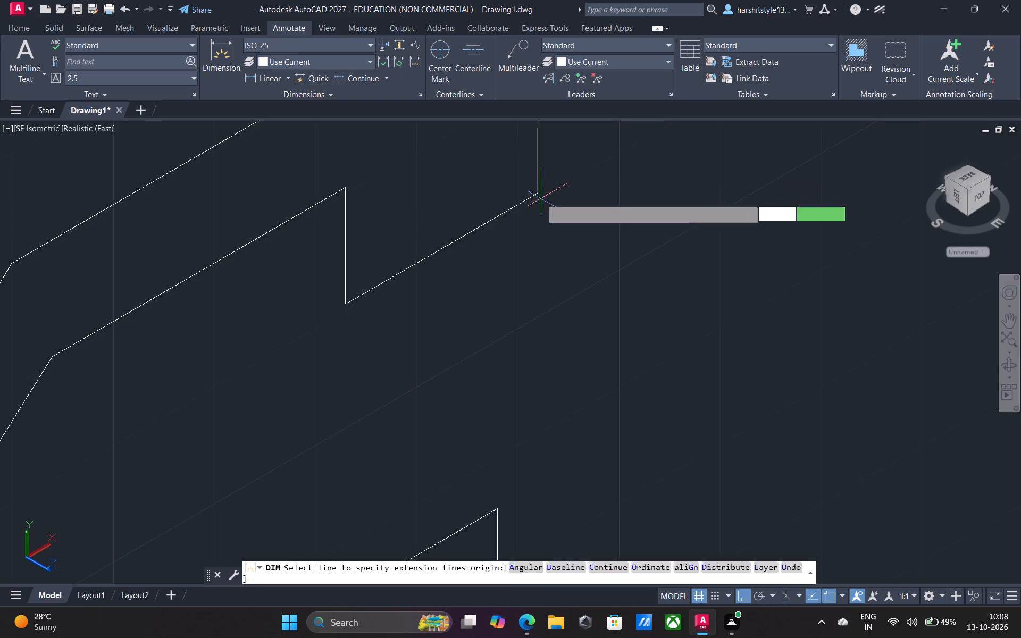
{"action": "middle_click_drag", "start_coordinate": [558, 212], "coordinate": [556, 274]}
{"action": "scroll", "coordinate": [556, 273], "scroll_direction": "up", "scroll_amount": 1}
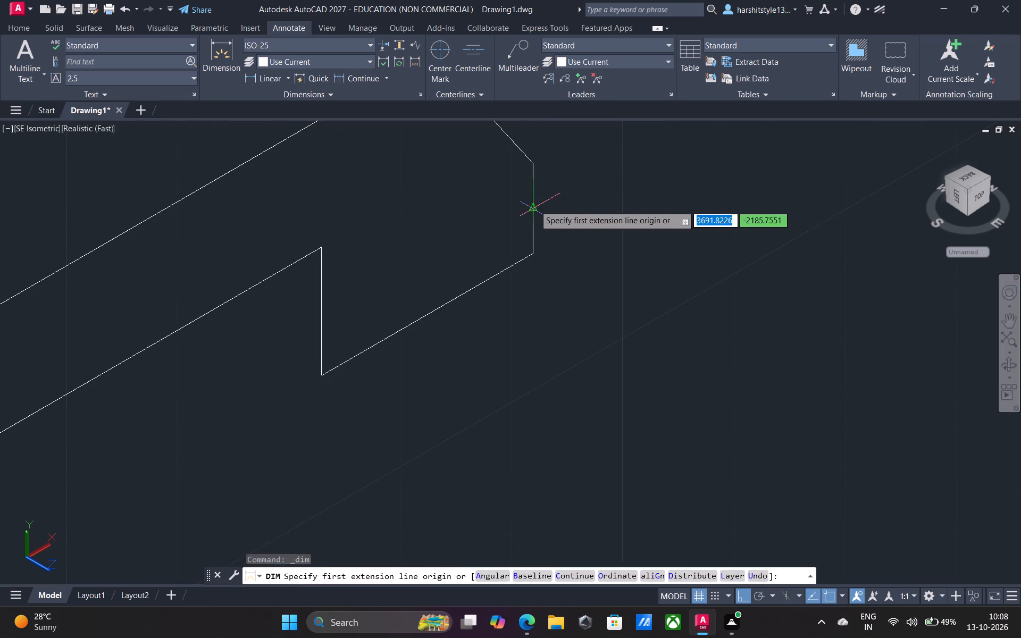
{"action": "left_click", "coordinate": [535, 254]}
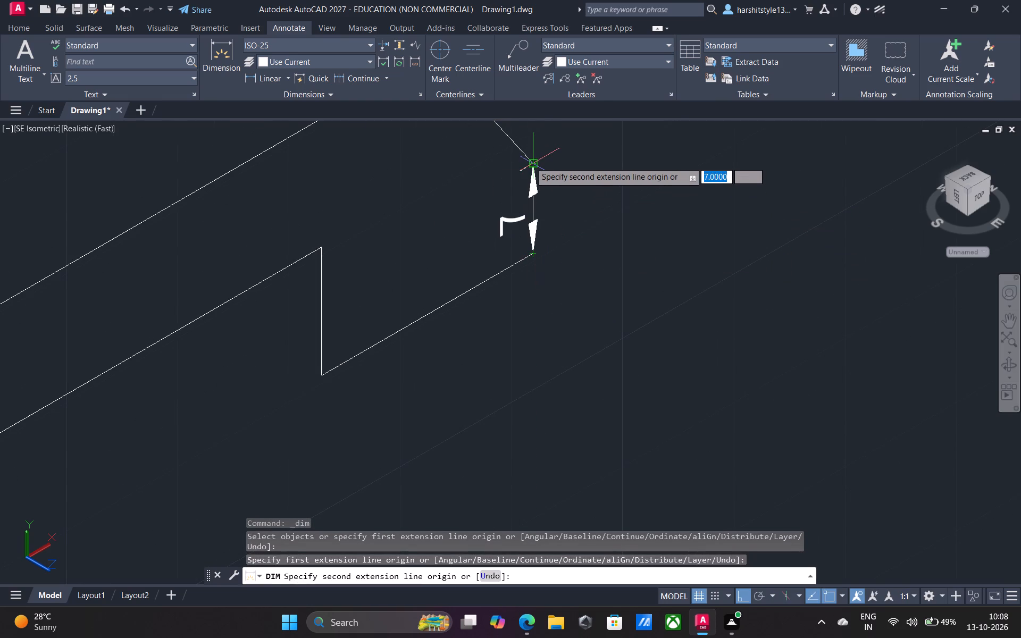
{"action": "key", "text": "Escape"}
{"action": "scroll", "coordinate": [577, 241], "scroll_direction": "down", "scroll_amount": 1}
{"action": "scroll", "coordinate": [467, 285], "scroll_direction": "up", "scroll_amount": 1}
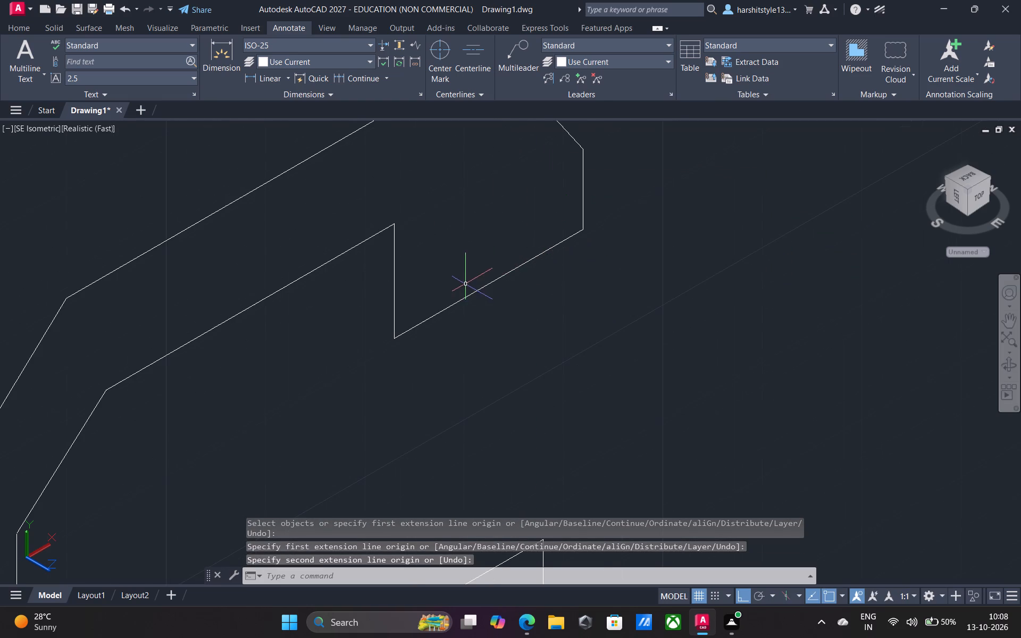
{"action": "key", "text": "space"}
{"action": "left_click", "coordinate": [392, 225]}
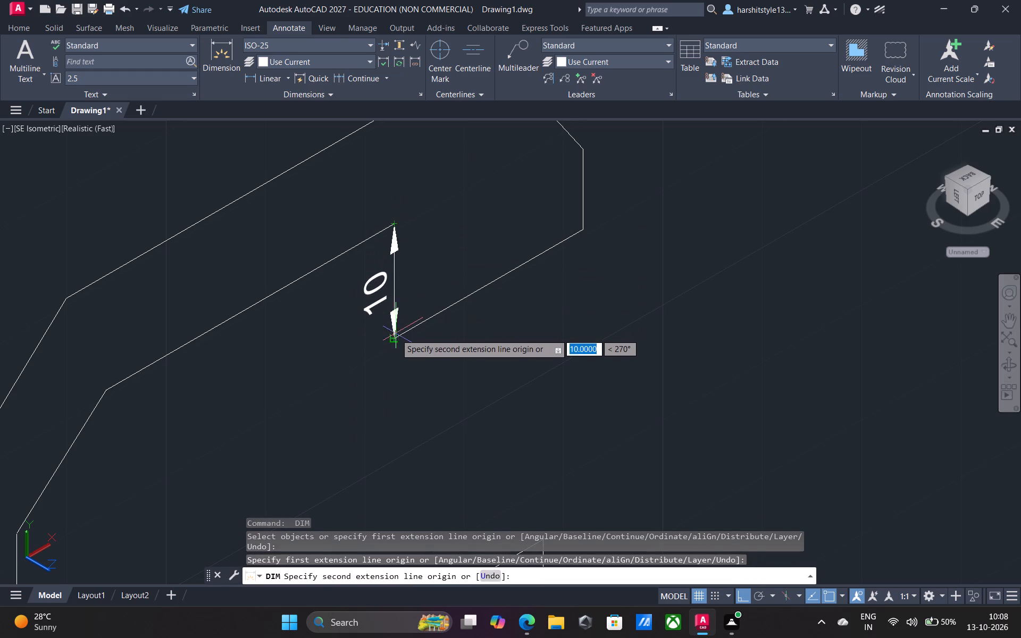
{"action": "key", "text": "Escape"}
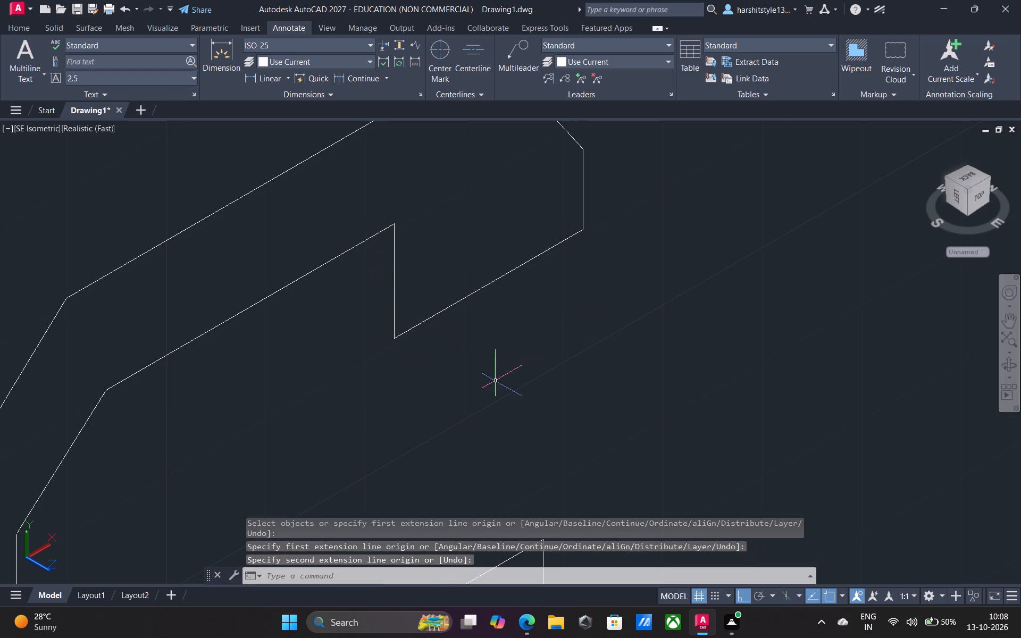
{"action": "key", "text": "space"}
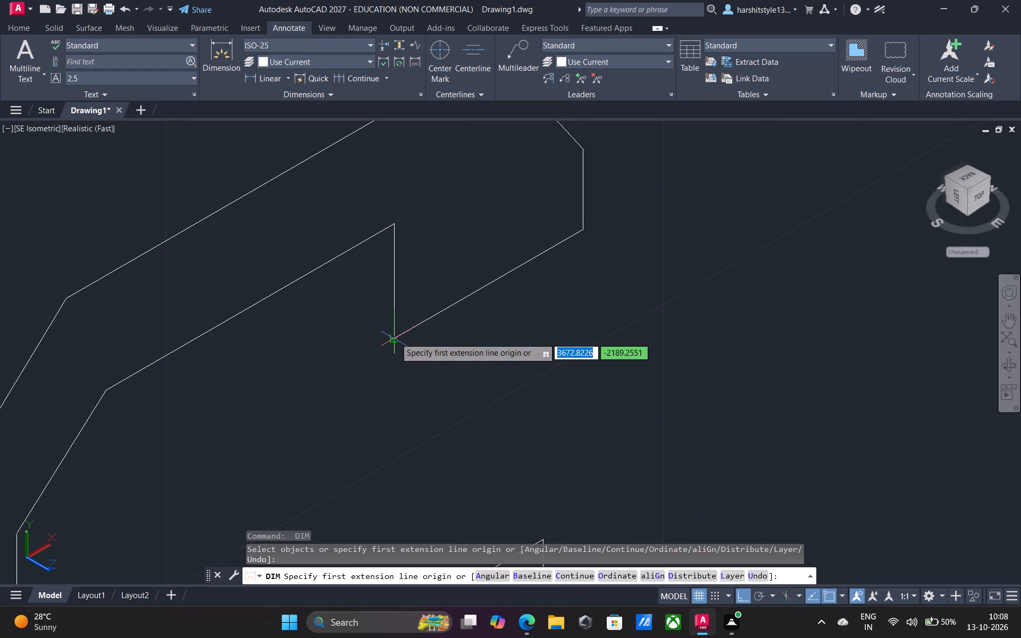
{"action": "left_click", "coordinate": [396, 338]}
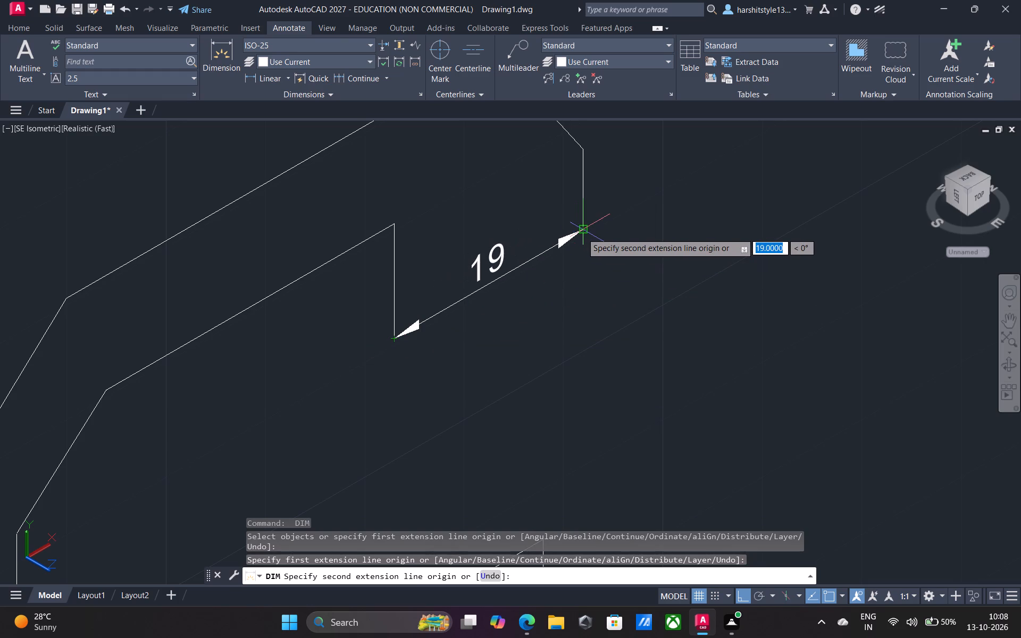
{"action": "key", "text": "Escape"}
Check the lower arm's inner upright and the line running back along X across it with temporary dimensions.
{"action": "scroll", "coordinate": [580, 338], "scroll_direction": "down", "scroll_amount": 1}
{"action": "middle_click_drag", "start_coordinate": [580, 338], "coordinate": [699, 225]}
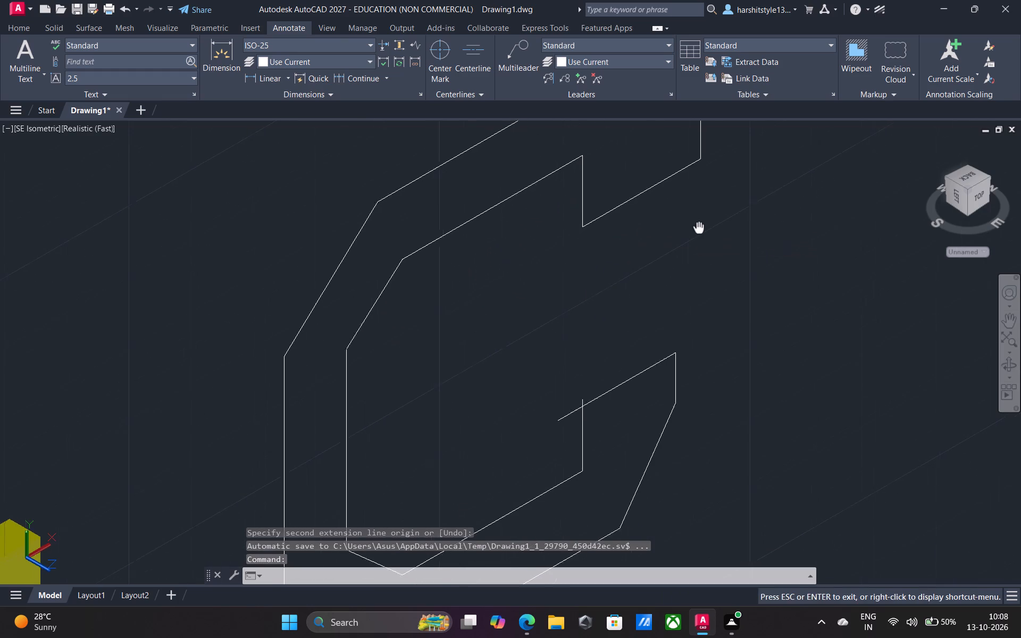
{"action": "middle_click_drag", "start_coordinate": [699, 225], "coordinate": [700, 224]}
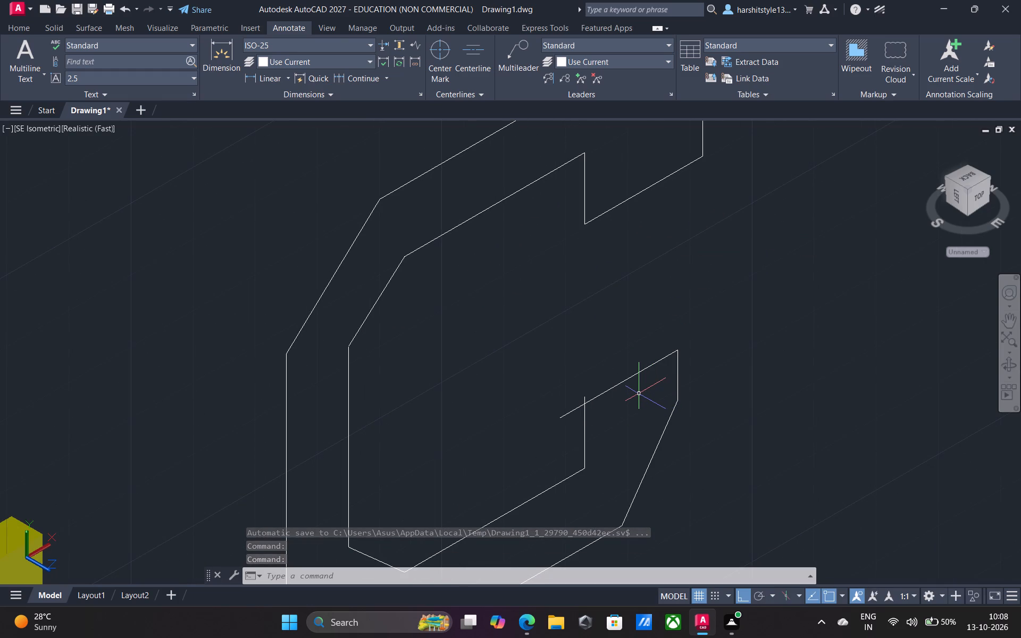
{"action": "key", "text": "space"}
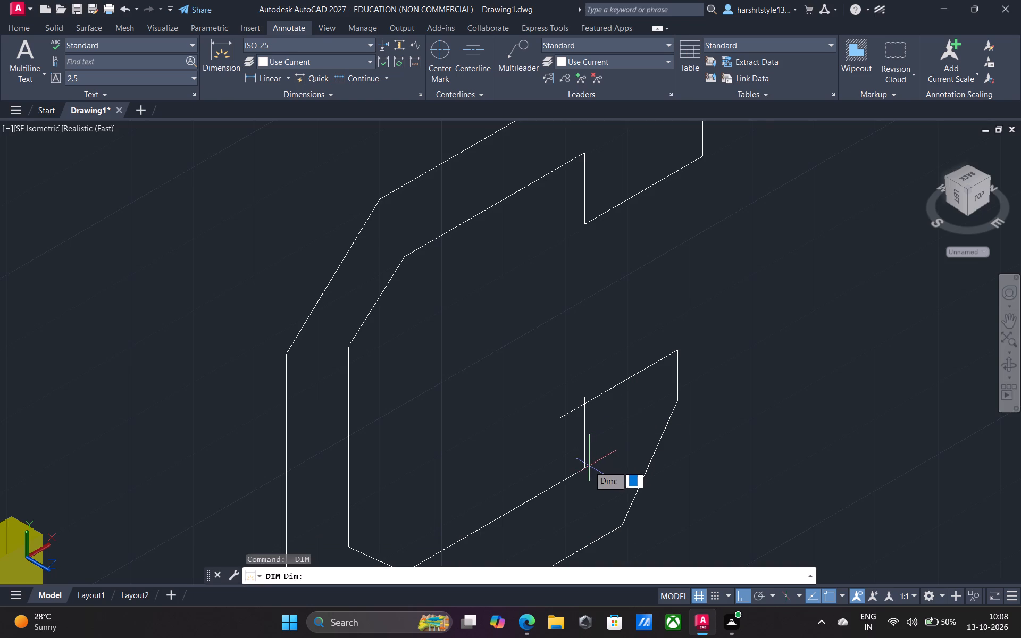
{"action": "key", "text": "Escape"}
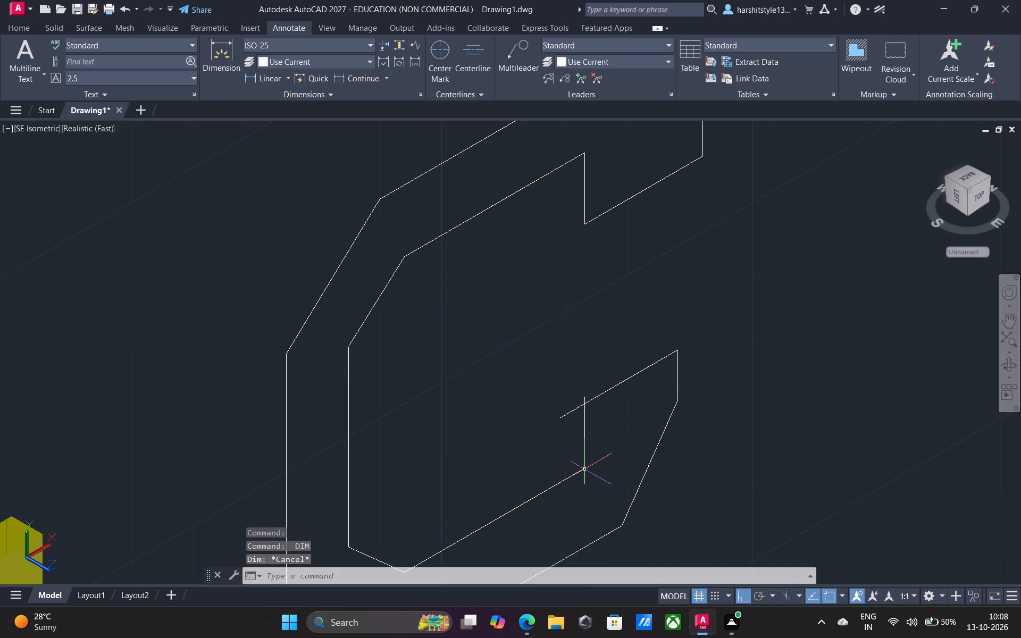
{"action": "key", "text": "space"}
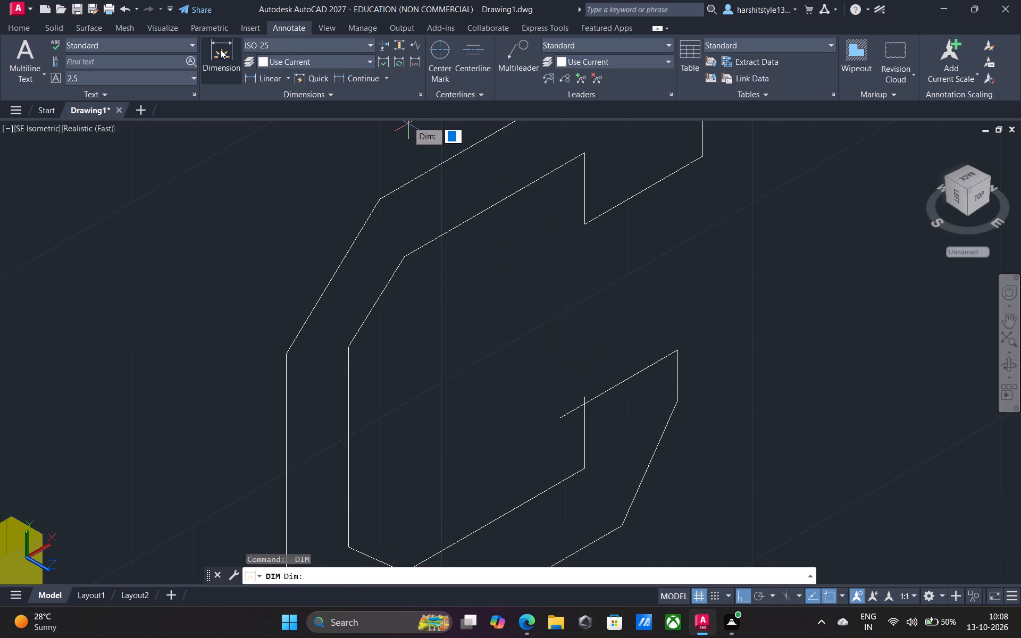
{"action": "left_click", "coordinate": [220, 50]}
{"action": "left_click", "coordinate": [585, 468]}
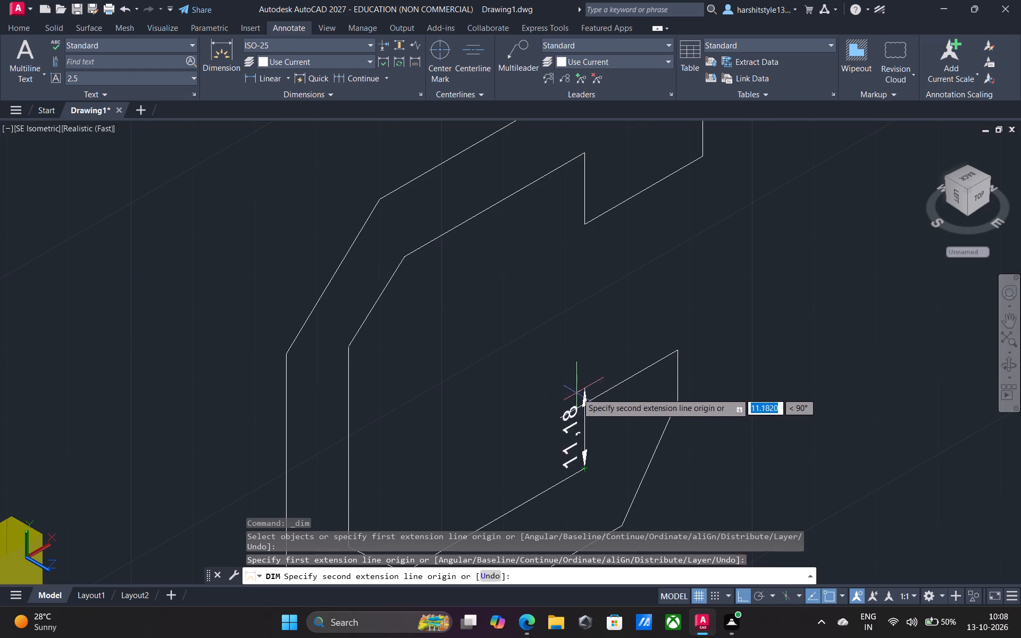
{"action": "key", "text": "Escape"}
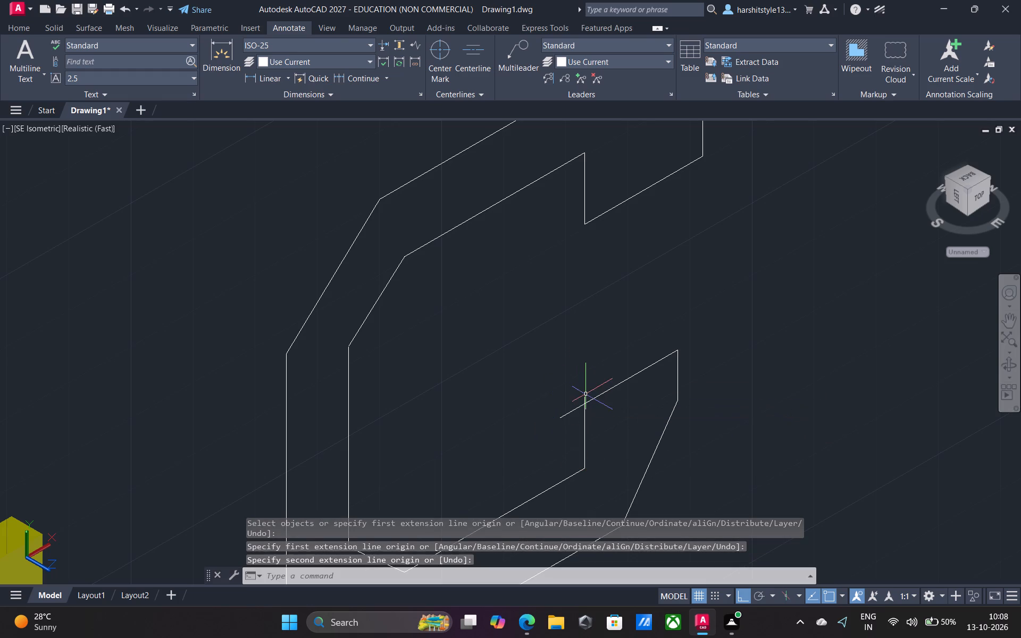
{"action": "key", "text": "space"}
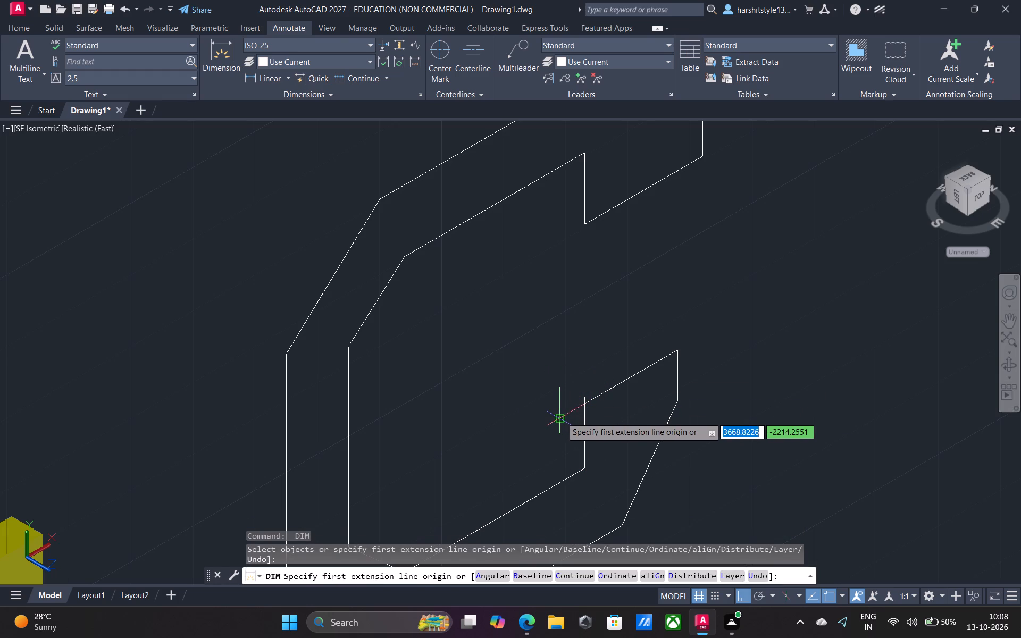
{"action": "left_click", "coordinate": [561, 417]}
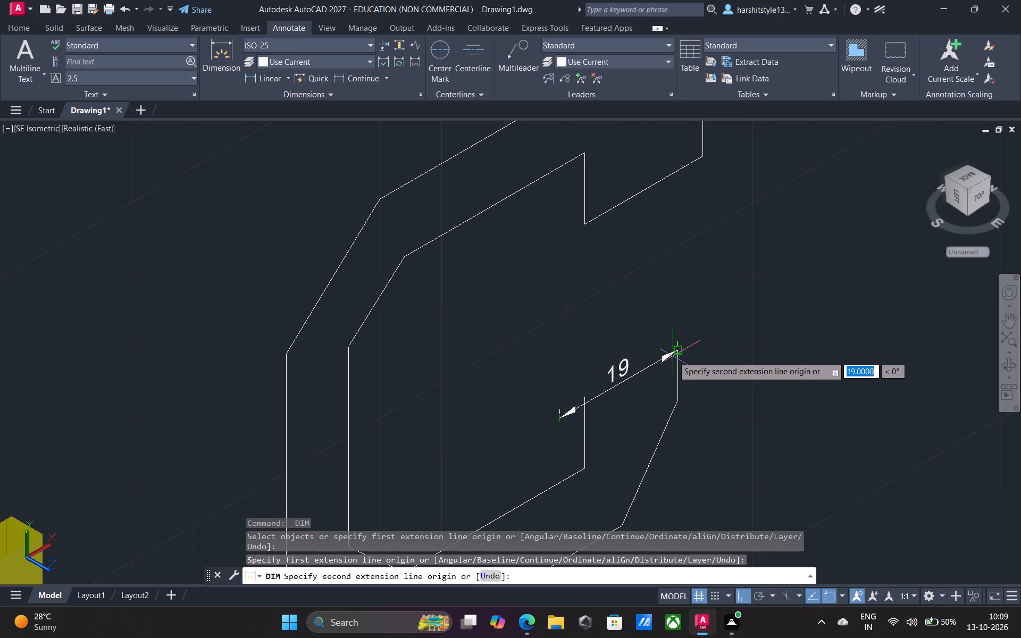
{"action": "key", "text": "Escape"}
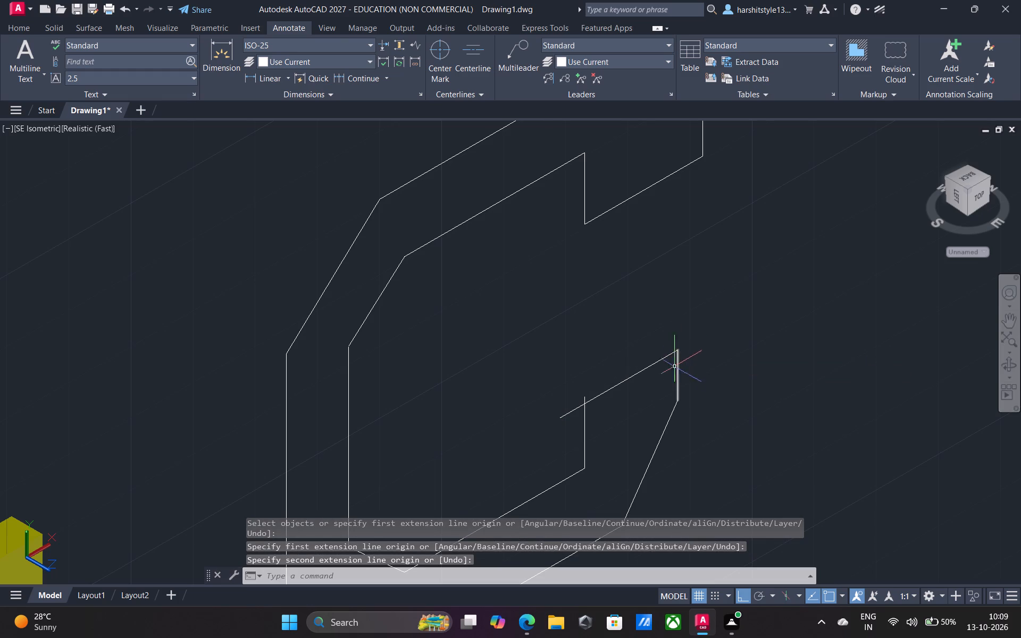
Trim away the outer outline's lower arm: the line crossing the upright, the short end line, the diagonal and the bottom line.
{"action": "scroll", "coordinate": [717, 417], "scroll_direction": "down", "scroll_amount": 2}
{"action": "middle_click_drag", "start_coordinate": [717, 417], "coordinate": [718, 303]}
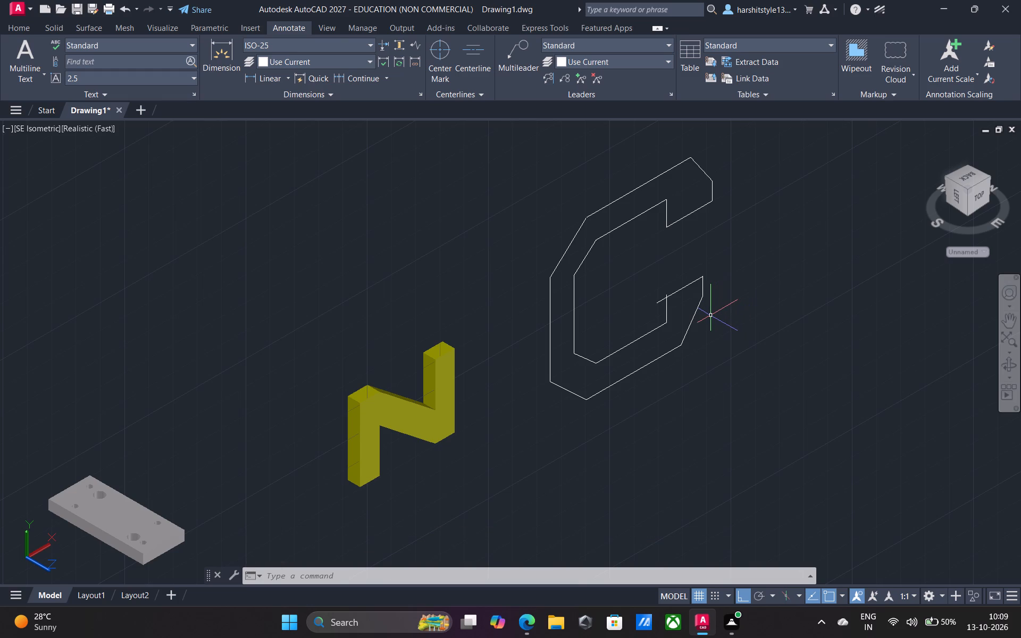
{"action": "middle_click_drag", "start_coordinate": [639, 284], "coordinate": [634, 283]}
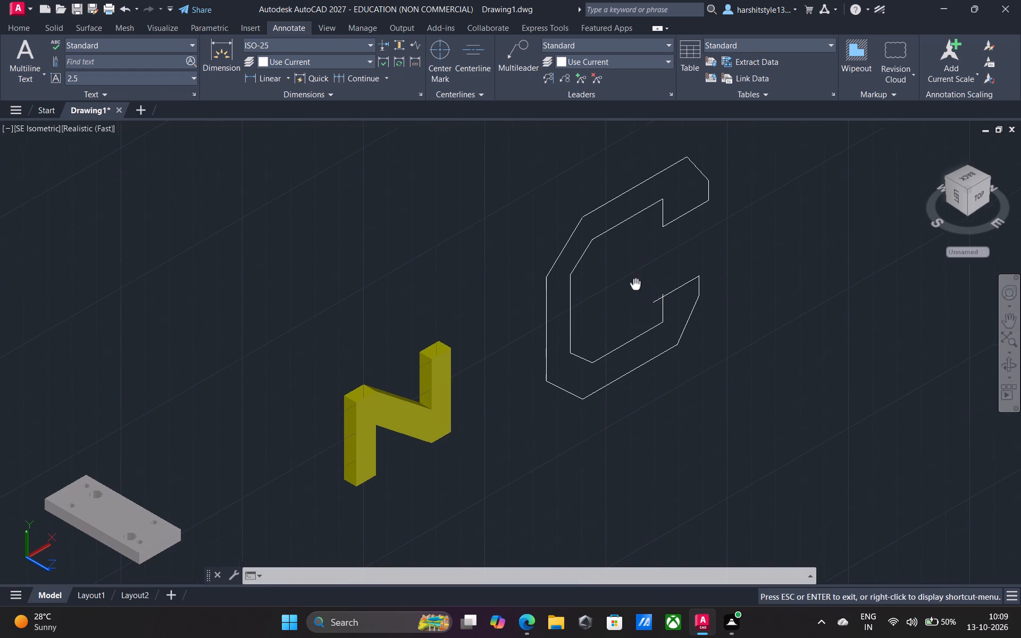
{"action": "middle_click_drag", "start_coordinate": [634, 283], "coordinate": [501, 212]}
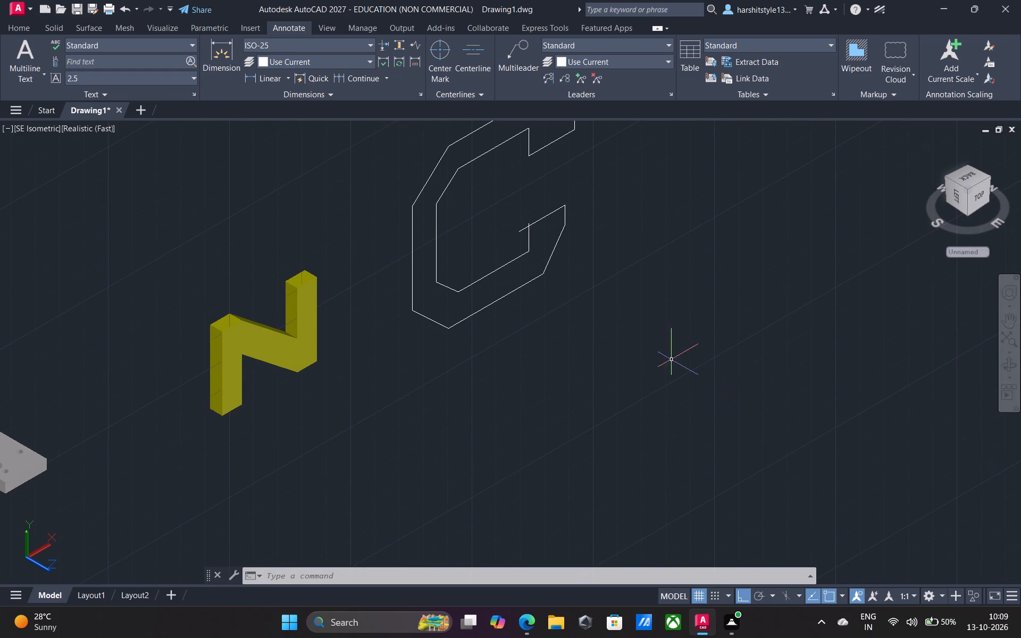
{"action": "middle_click_drag", "start_coordinate": [669, 358], "coordinate": [687, 394]}
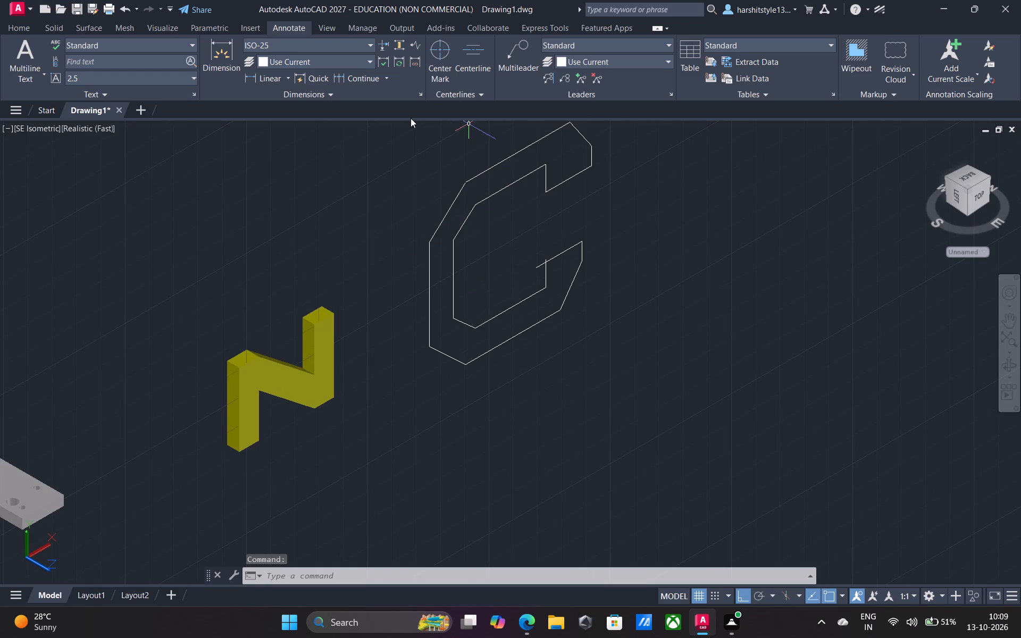
{"action": "left_click", "coordinate": [18, 19]}
{"action": "left_click", "coordinate": [33, 26]}
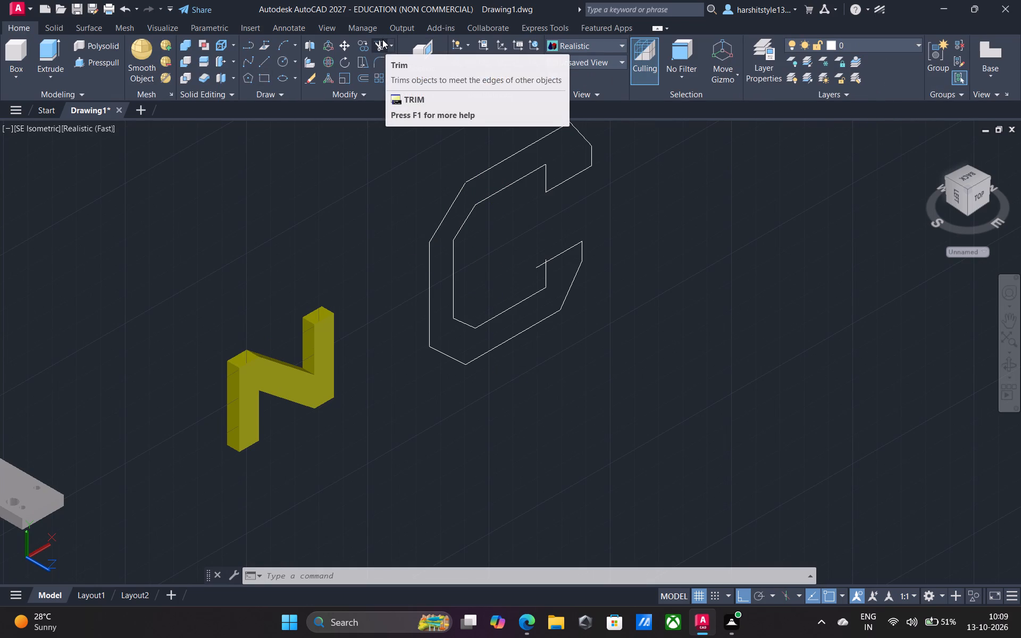
{"action": "left_click", "coordinate": [383, 40]}
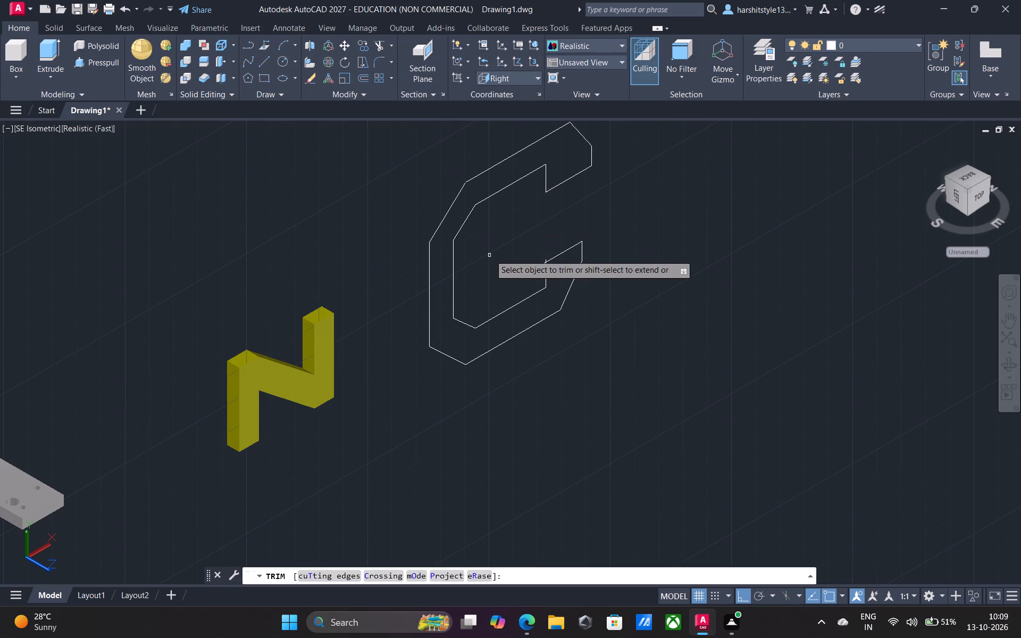
{"action": "scroll", "coordinate": [542, 279], "scroll_direction": "up", "scroll_amount": 3}
{"action": "left_click_drag", "start_coordinate": [529, 229], "coordinate": [535, 249]}
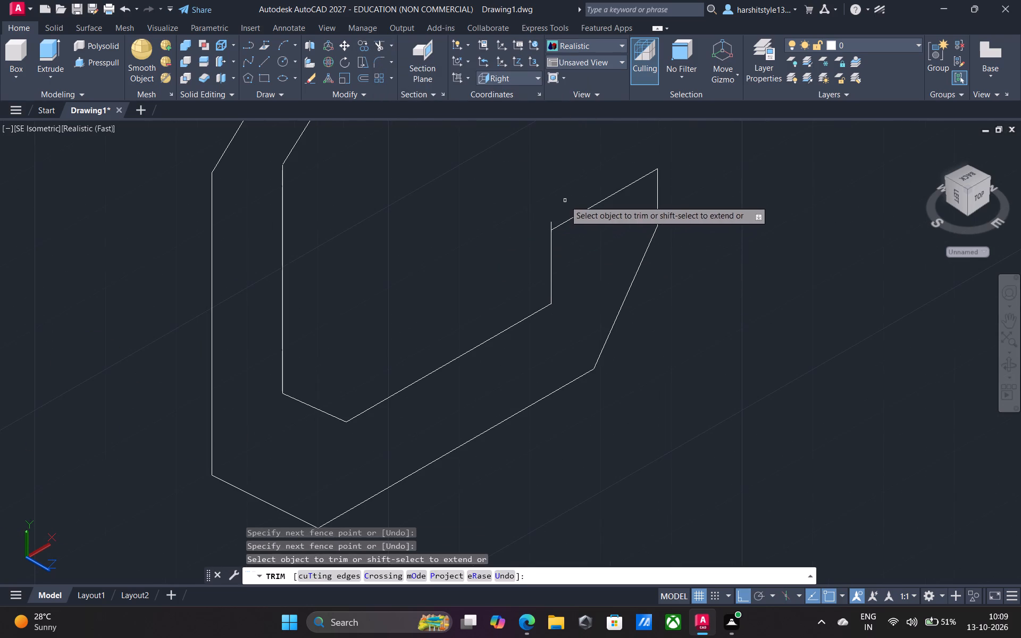
{"action": "left_click_drag", "start_coordinate": [567, 200], "coordinate": [593, 228]}
{"action": "left_click_drag", "start_coordinate": [610, 229], "coordinate": [662, 295]}
{"action": "left_click_drag", "start_coordinate": [640, 227], "coordinate": [661, 201]}
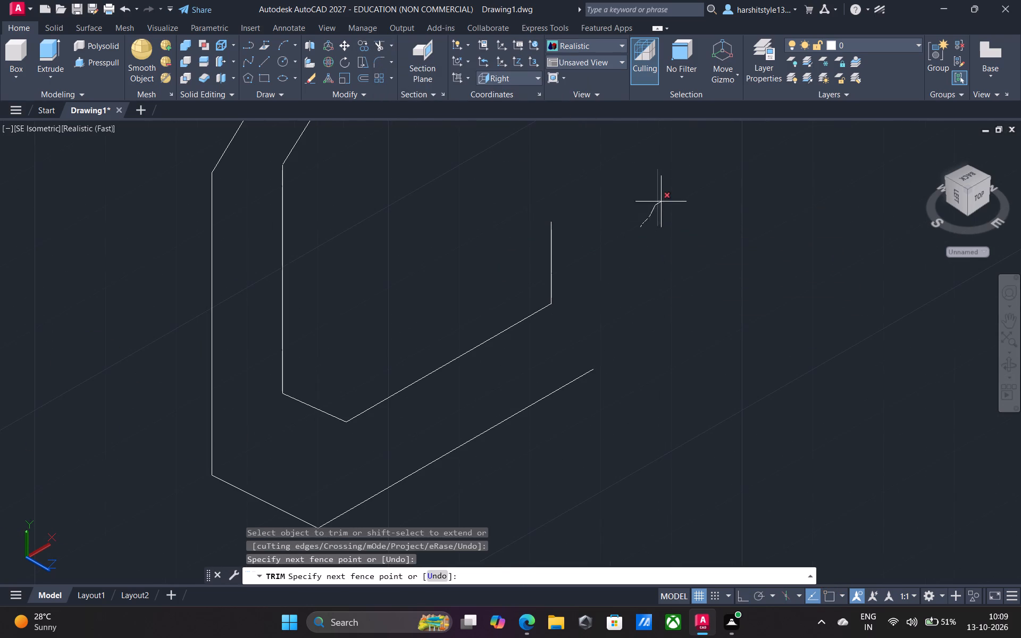
{"action": "left_click_drag", "start_coordinate": [661, 201], "coordinate": [662, 200]}
{"action": "left_click_drag", "start_coordinate": [550, 376], "coordinate": [568, 417]}
{"action": "middle_click_drag", "start_coordinate": [562, 452], "coordinate": [559, 452]}
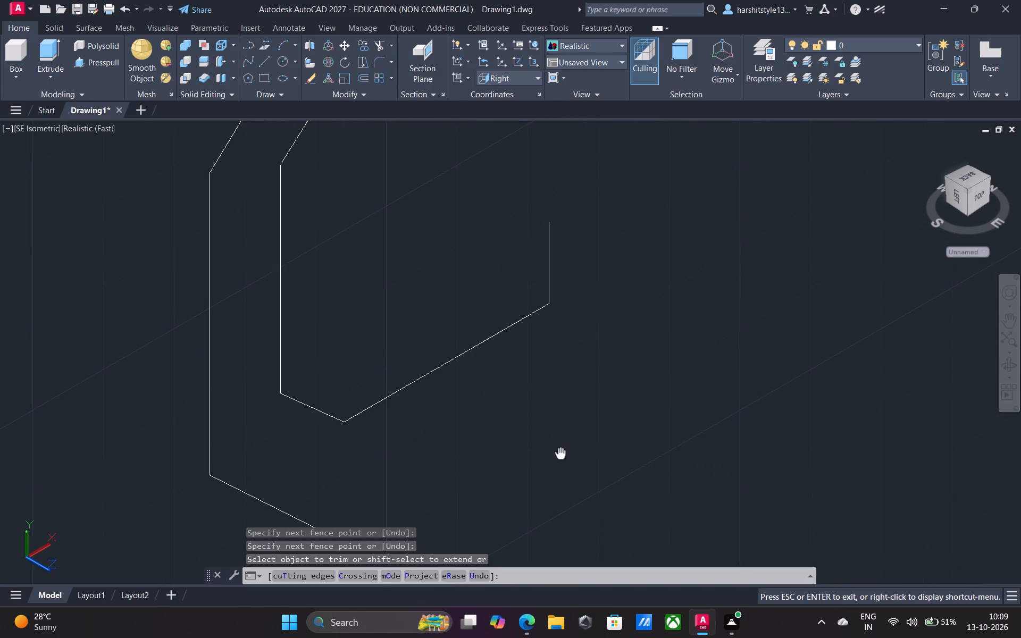
{"action": "middle_click_drag", "start_coordinate": [559, 452], "coordinate": [557, 370]}
Redraw the outer outline's bottom edge along X from its lower corner, undoing a 46 segment and drawing 43 and 9 segments instead.
{"action": "left_click", "coordinate": [262, 58]}
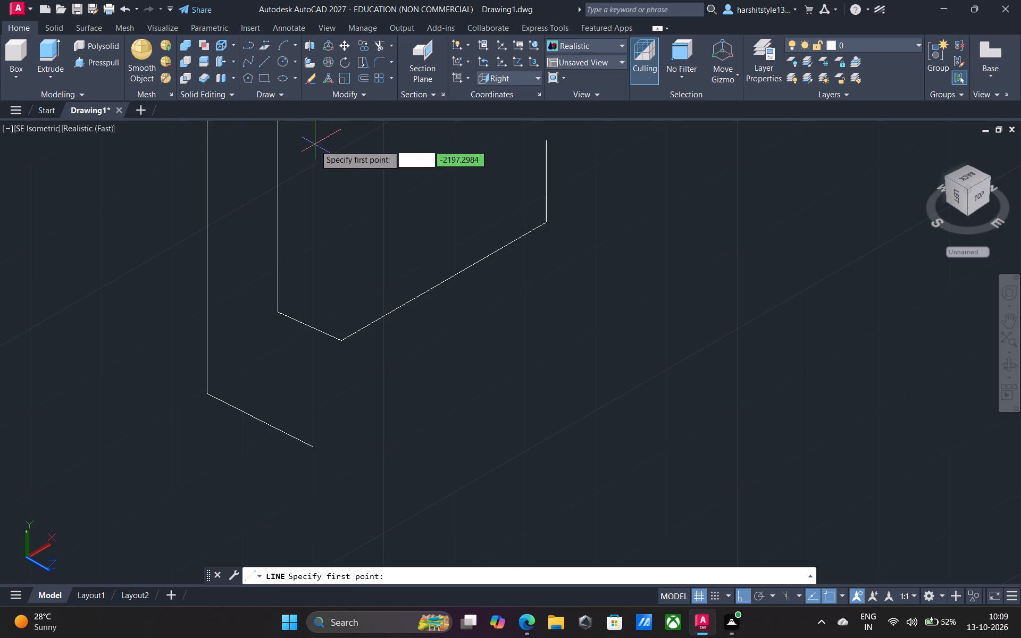
{"action": "left_click", "coordinate": [313, 446]}
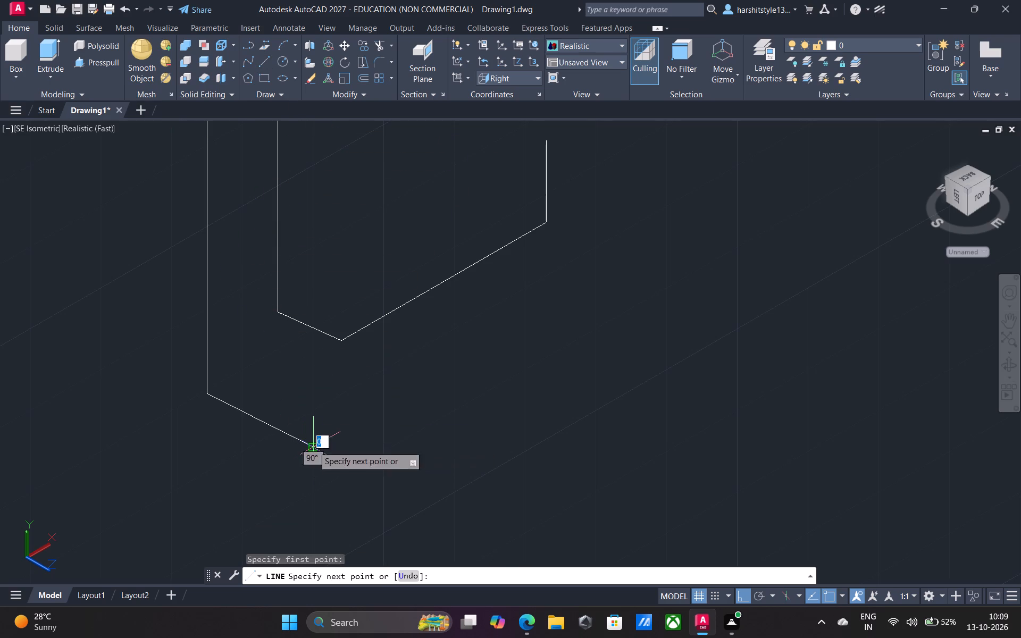
{"action": "type", "text": "46"}
{"action": "key", "text": "Return"}
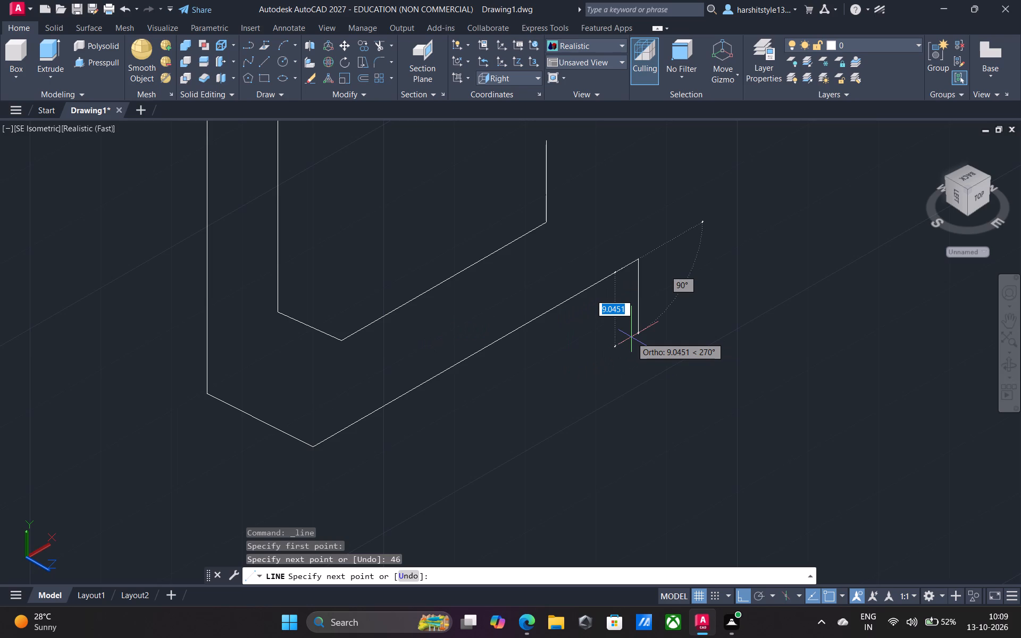
{"action": "key", "text": "ctrl+z"}
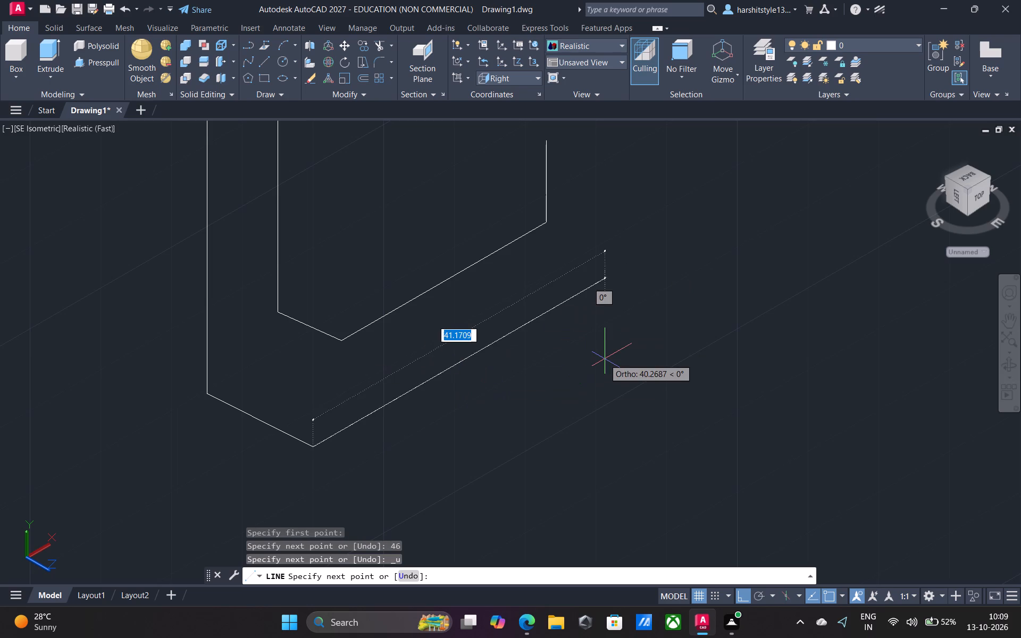
{"action": "key", "text": "4"}
{"action": "key", "text": "3"}
{"action": "key", "text": "Return"}
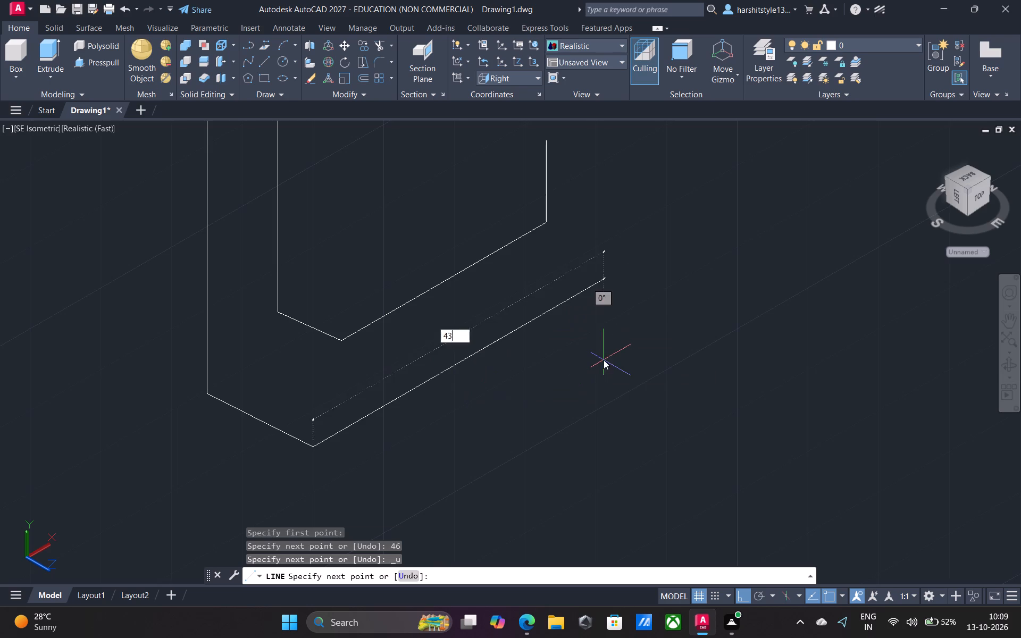
{"action": "middle_click_drag", "start_coordinate": [599, 359], "coordinate": [332, 465]}
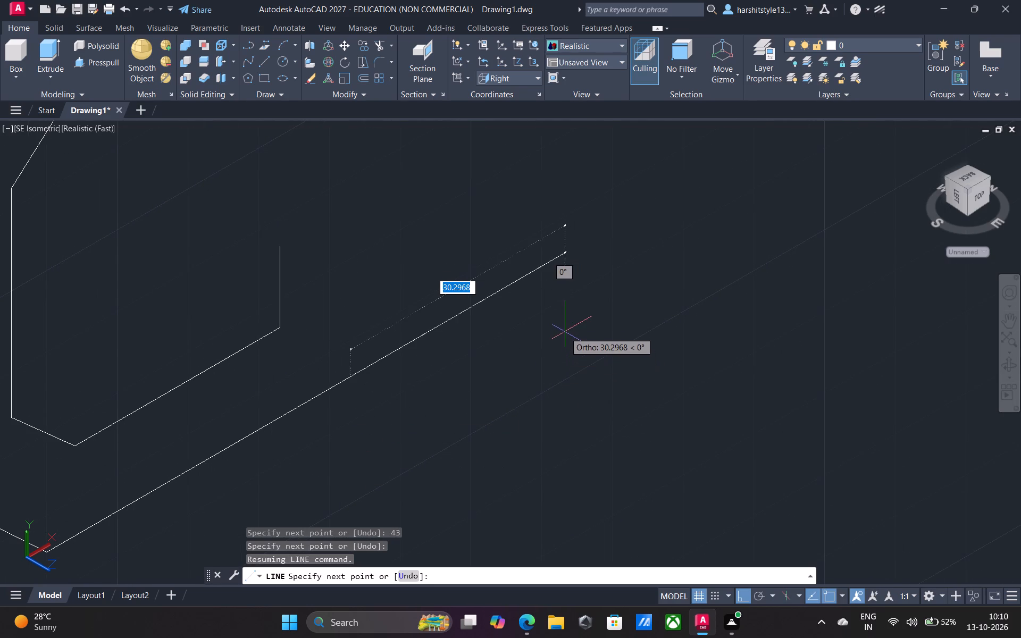
{"action": "key", "text": "9"}
{"action": "key", "text": "Return"}
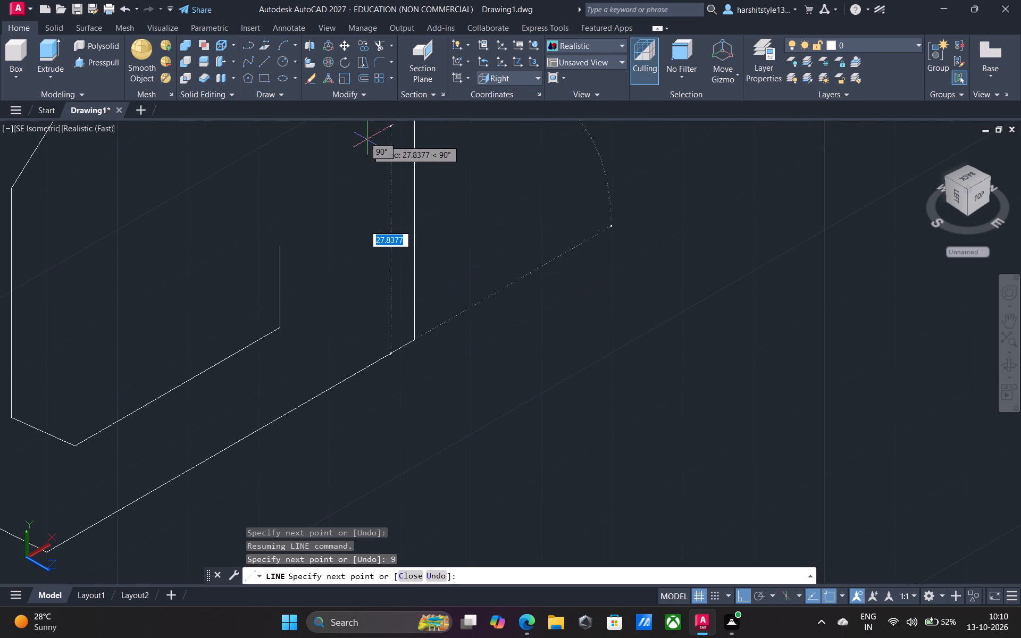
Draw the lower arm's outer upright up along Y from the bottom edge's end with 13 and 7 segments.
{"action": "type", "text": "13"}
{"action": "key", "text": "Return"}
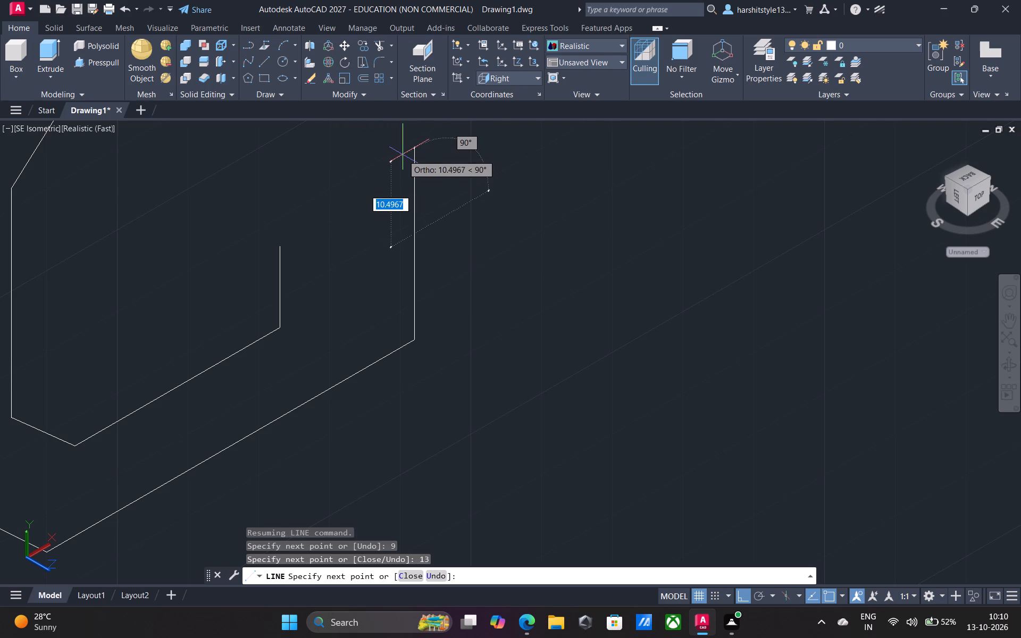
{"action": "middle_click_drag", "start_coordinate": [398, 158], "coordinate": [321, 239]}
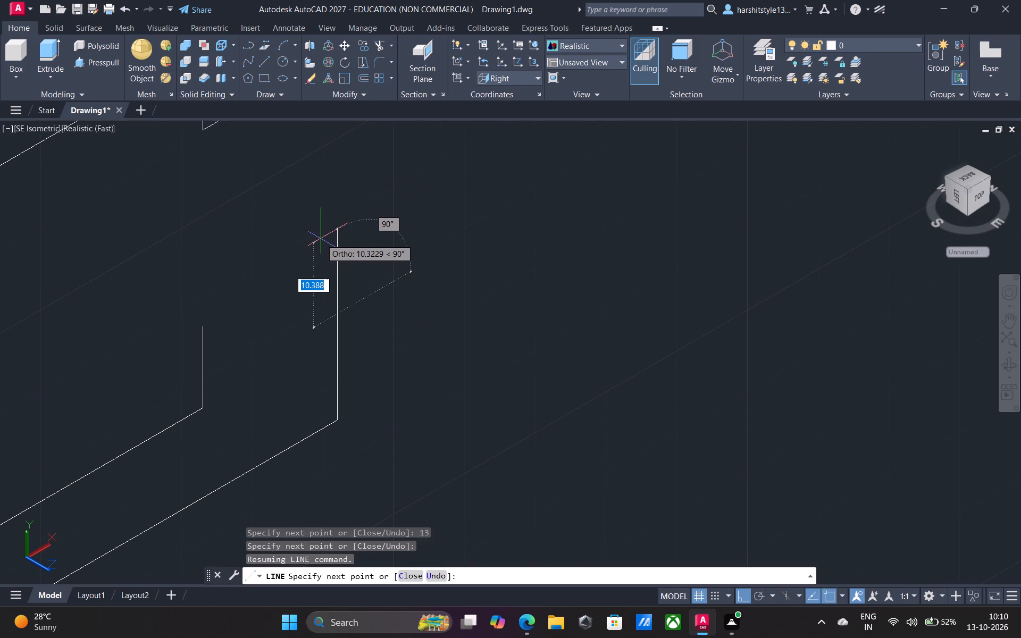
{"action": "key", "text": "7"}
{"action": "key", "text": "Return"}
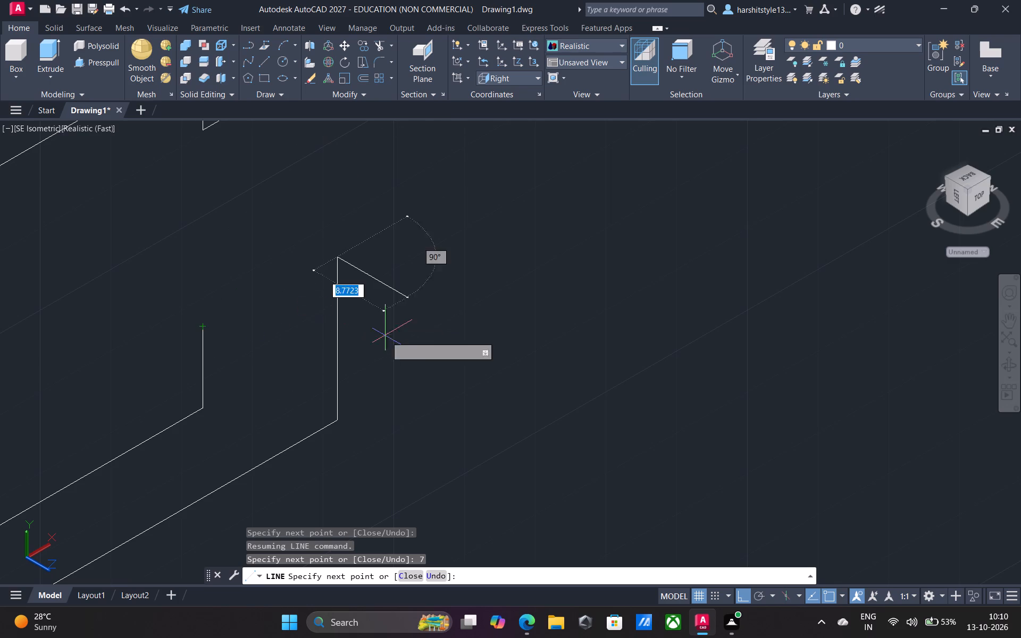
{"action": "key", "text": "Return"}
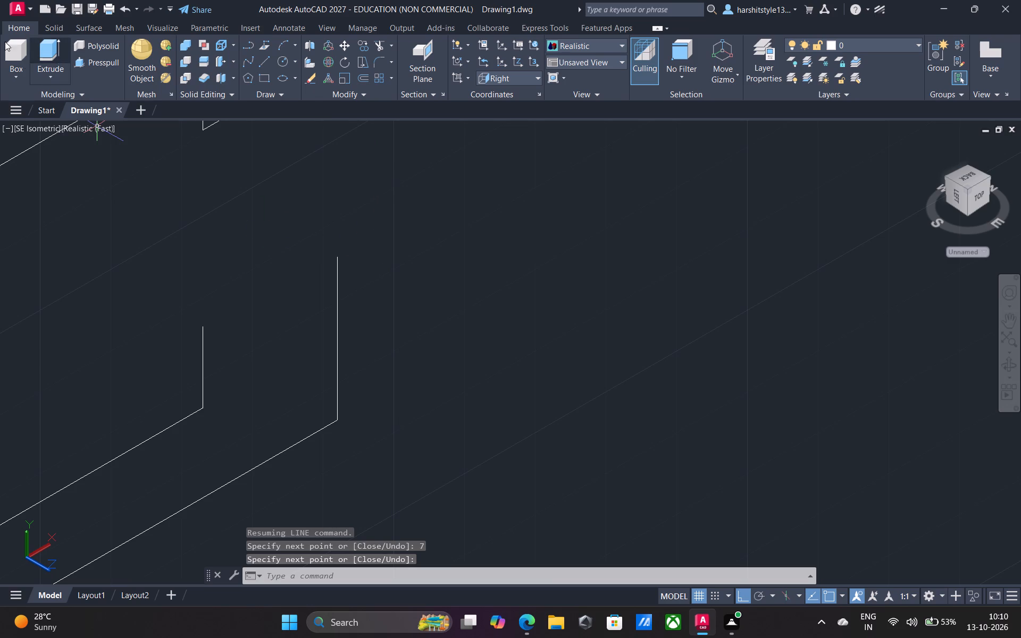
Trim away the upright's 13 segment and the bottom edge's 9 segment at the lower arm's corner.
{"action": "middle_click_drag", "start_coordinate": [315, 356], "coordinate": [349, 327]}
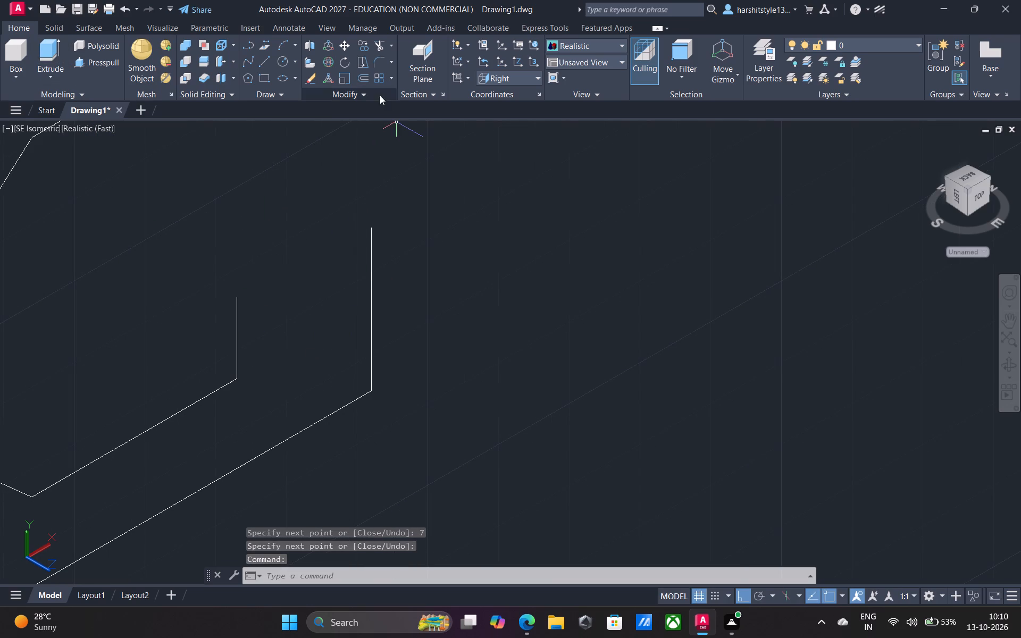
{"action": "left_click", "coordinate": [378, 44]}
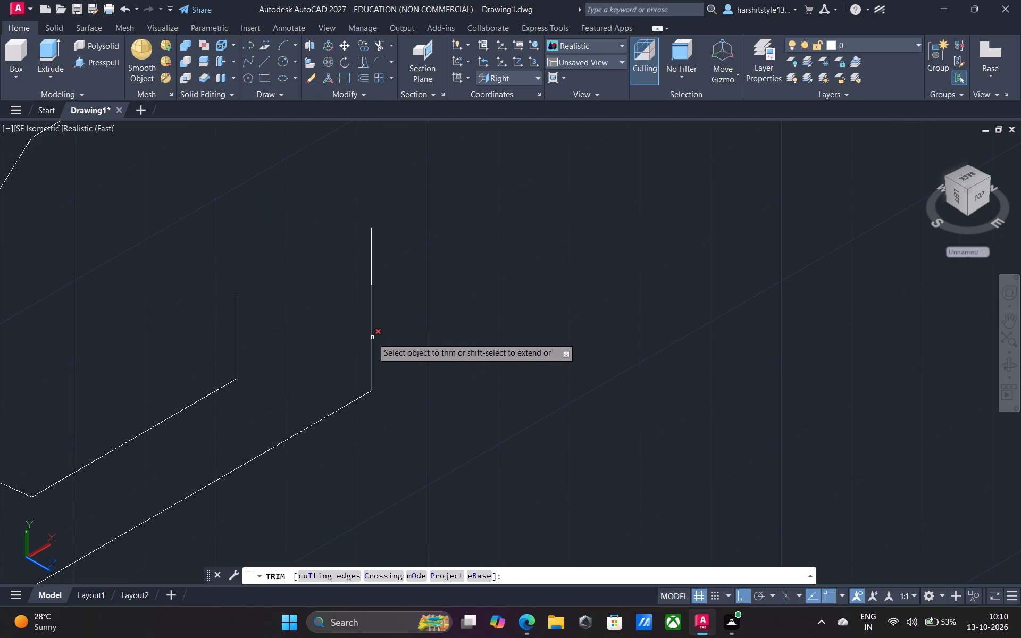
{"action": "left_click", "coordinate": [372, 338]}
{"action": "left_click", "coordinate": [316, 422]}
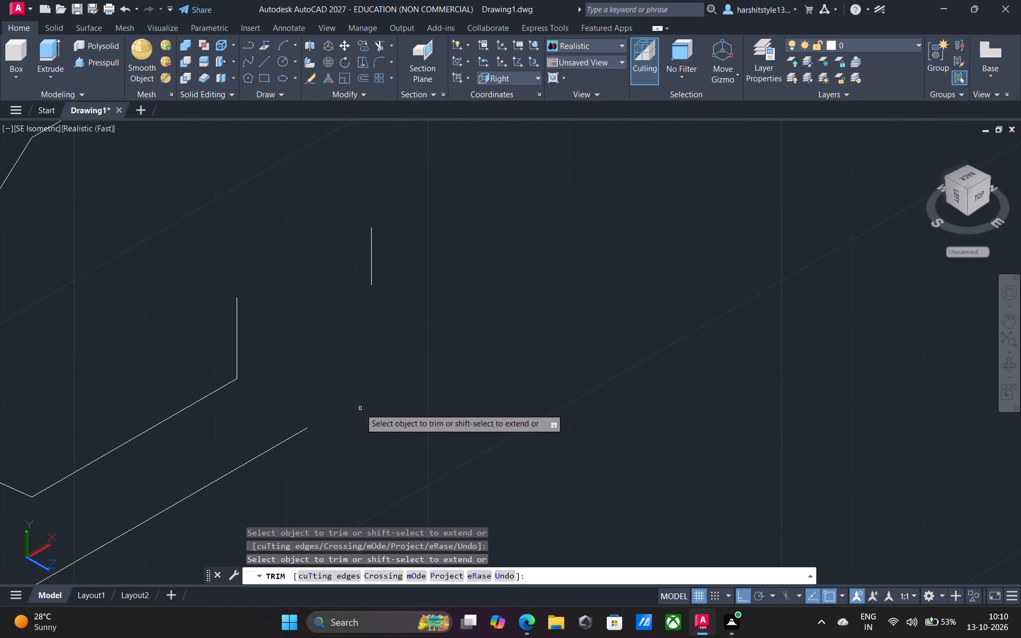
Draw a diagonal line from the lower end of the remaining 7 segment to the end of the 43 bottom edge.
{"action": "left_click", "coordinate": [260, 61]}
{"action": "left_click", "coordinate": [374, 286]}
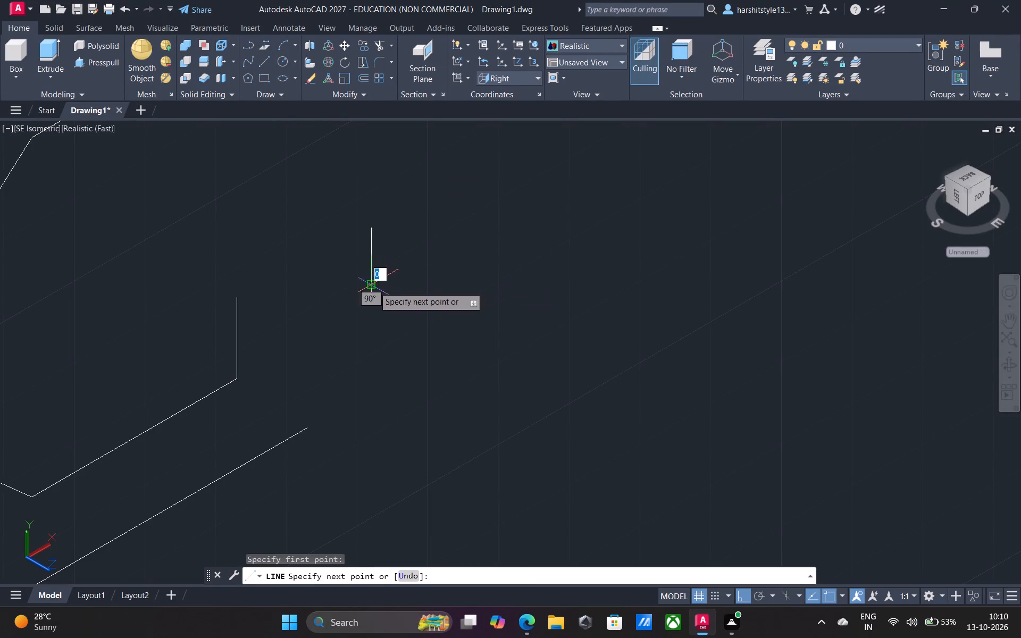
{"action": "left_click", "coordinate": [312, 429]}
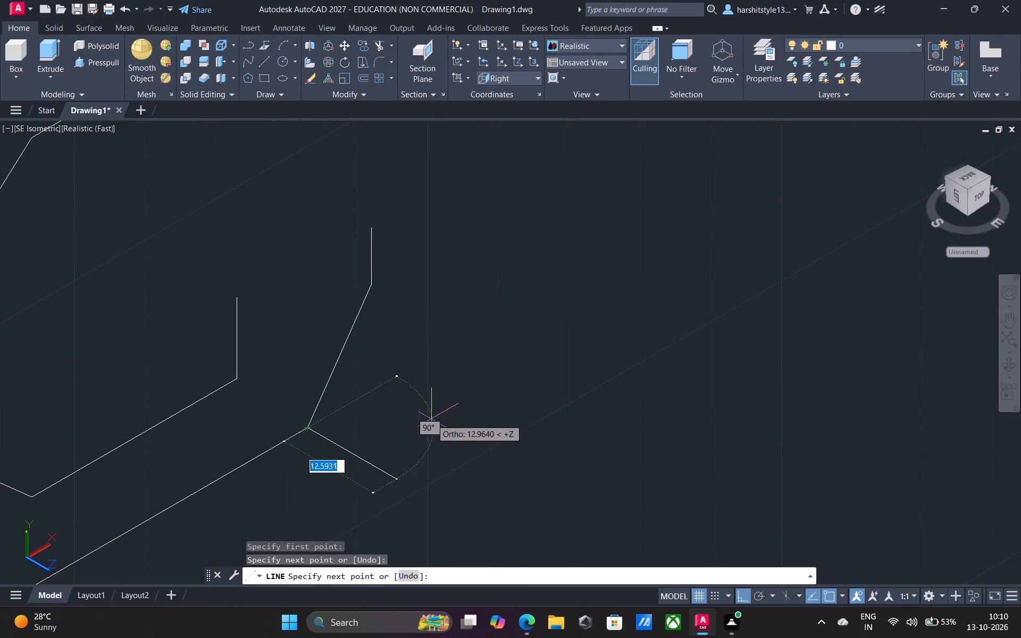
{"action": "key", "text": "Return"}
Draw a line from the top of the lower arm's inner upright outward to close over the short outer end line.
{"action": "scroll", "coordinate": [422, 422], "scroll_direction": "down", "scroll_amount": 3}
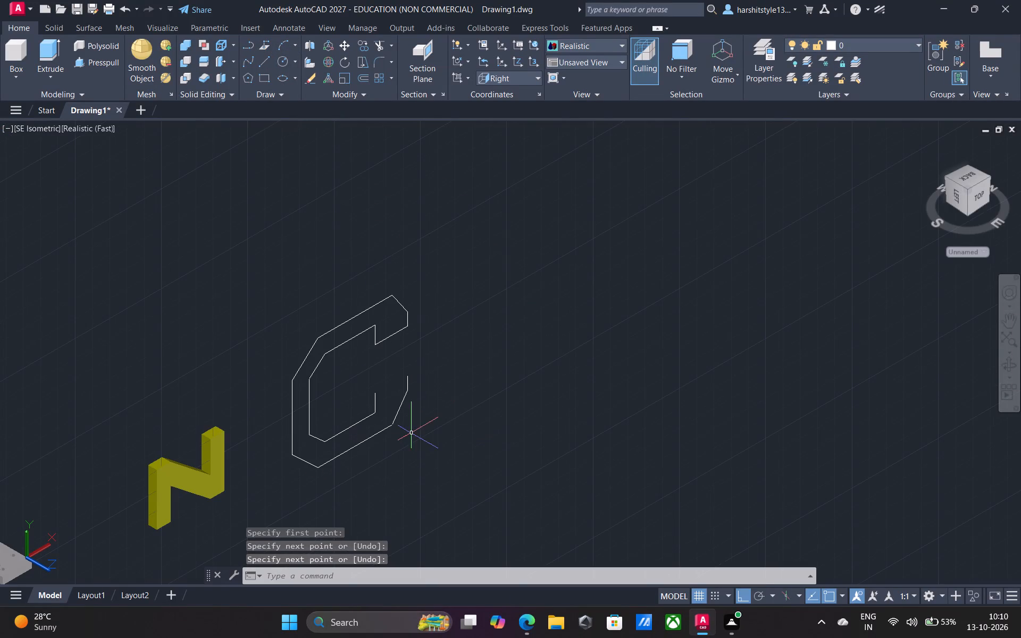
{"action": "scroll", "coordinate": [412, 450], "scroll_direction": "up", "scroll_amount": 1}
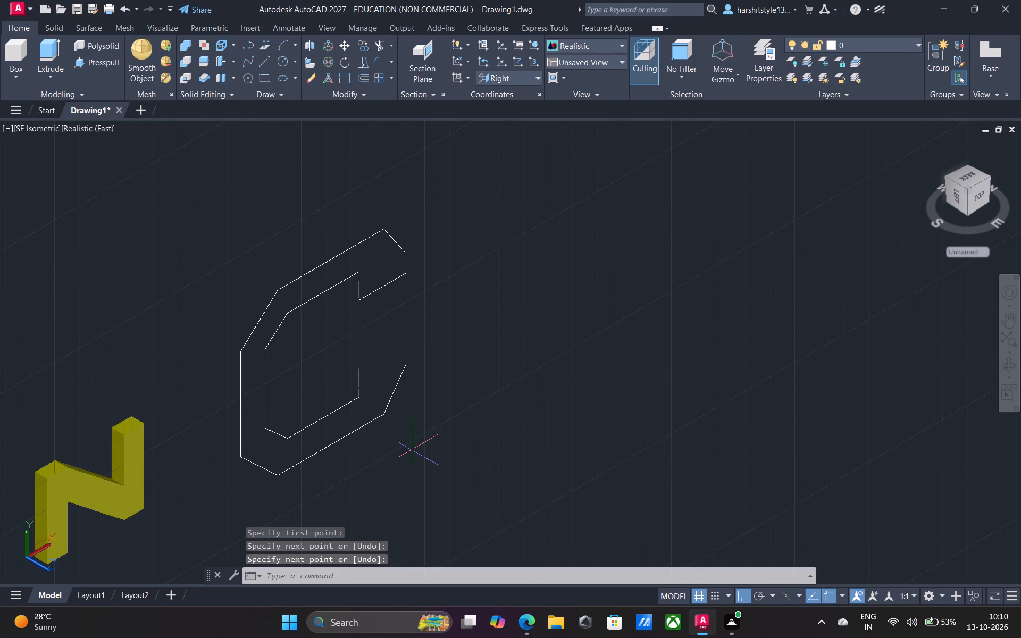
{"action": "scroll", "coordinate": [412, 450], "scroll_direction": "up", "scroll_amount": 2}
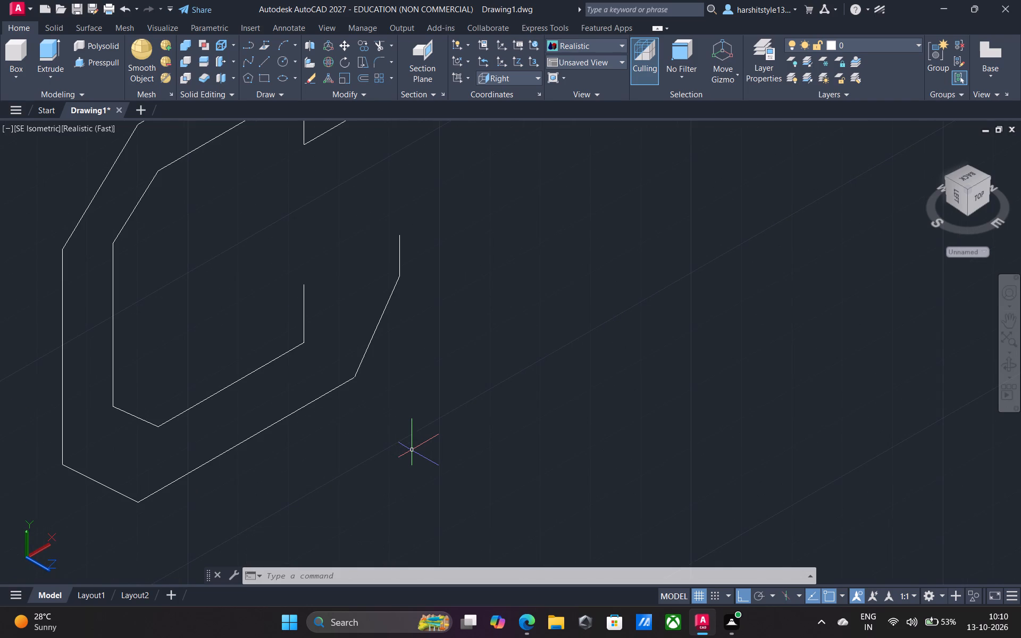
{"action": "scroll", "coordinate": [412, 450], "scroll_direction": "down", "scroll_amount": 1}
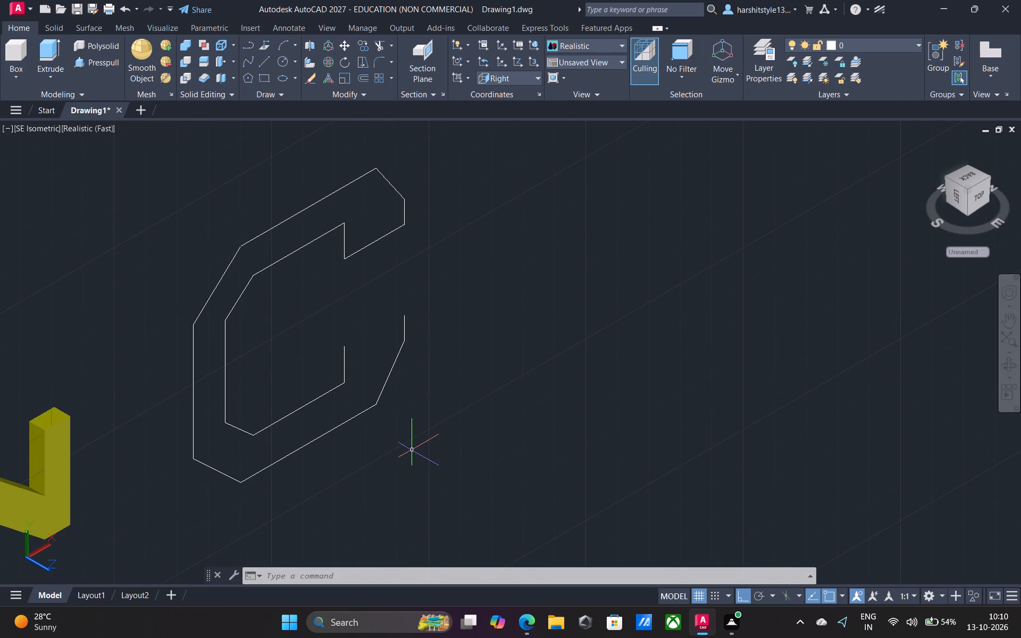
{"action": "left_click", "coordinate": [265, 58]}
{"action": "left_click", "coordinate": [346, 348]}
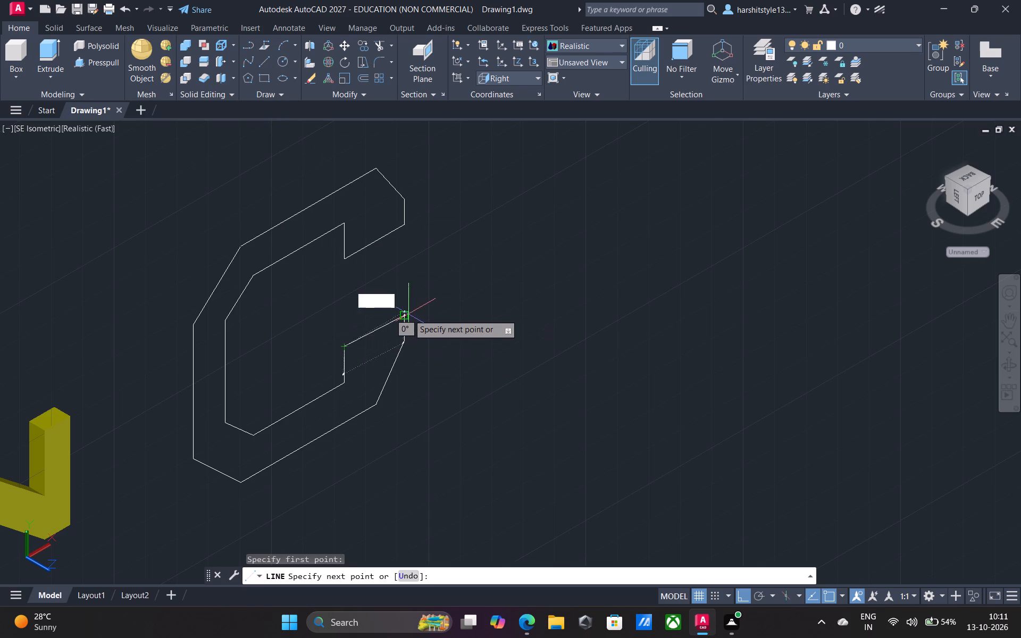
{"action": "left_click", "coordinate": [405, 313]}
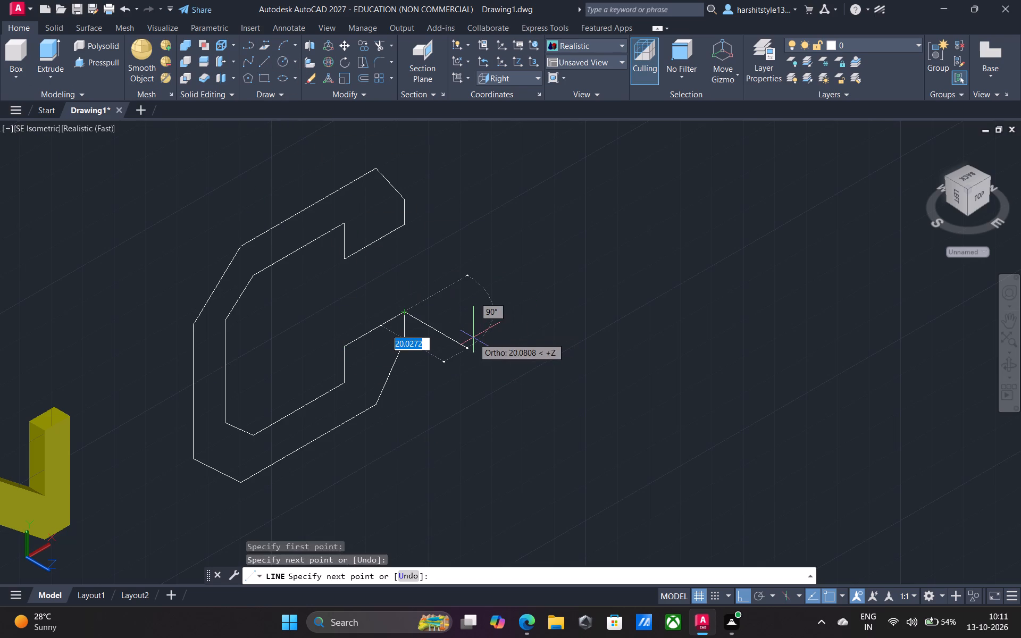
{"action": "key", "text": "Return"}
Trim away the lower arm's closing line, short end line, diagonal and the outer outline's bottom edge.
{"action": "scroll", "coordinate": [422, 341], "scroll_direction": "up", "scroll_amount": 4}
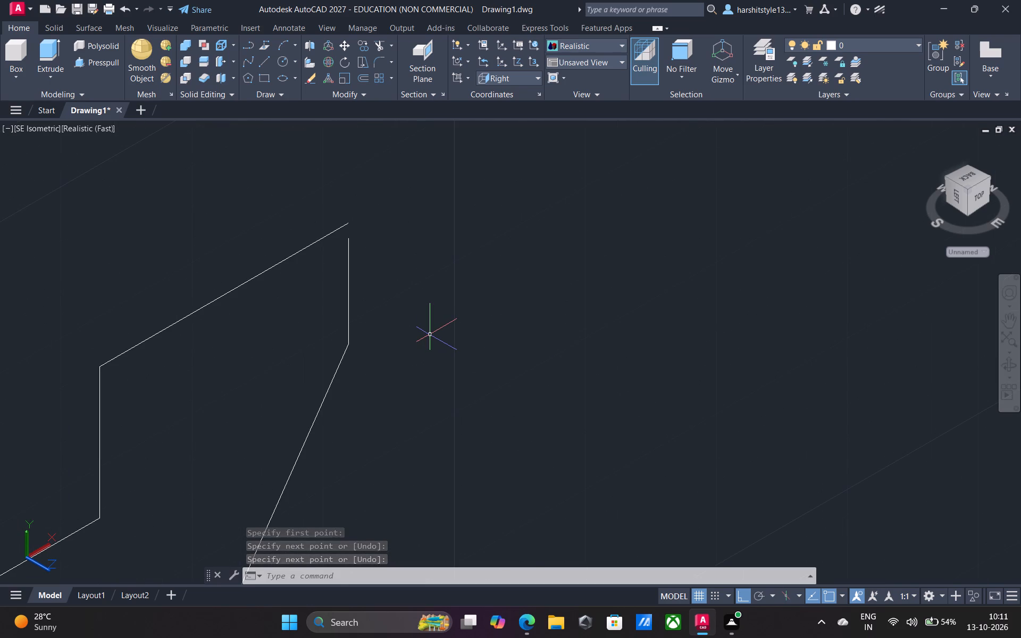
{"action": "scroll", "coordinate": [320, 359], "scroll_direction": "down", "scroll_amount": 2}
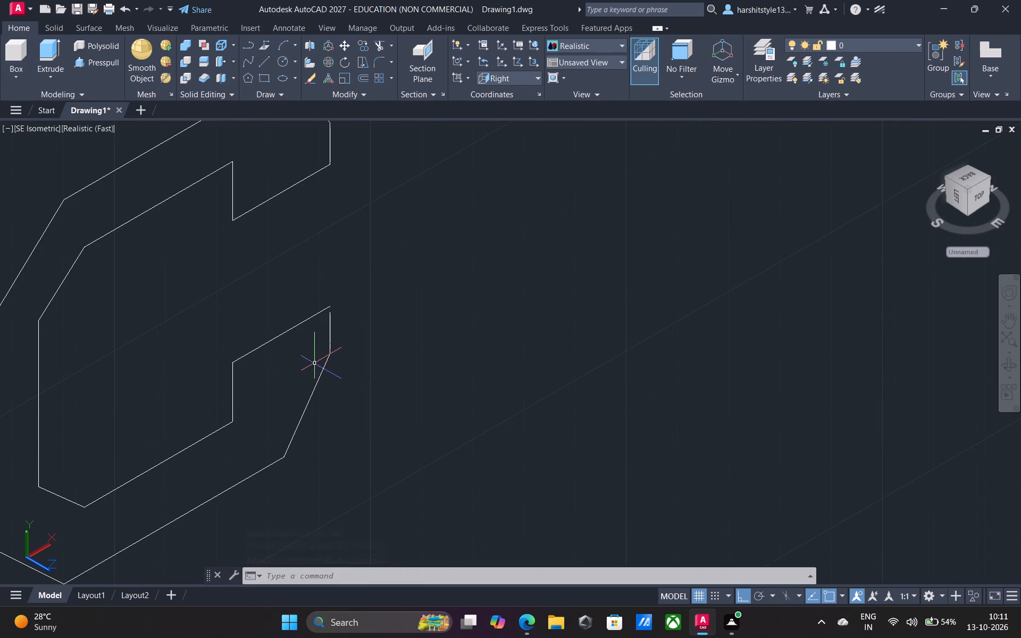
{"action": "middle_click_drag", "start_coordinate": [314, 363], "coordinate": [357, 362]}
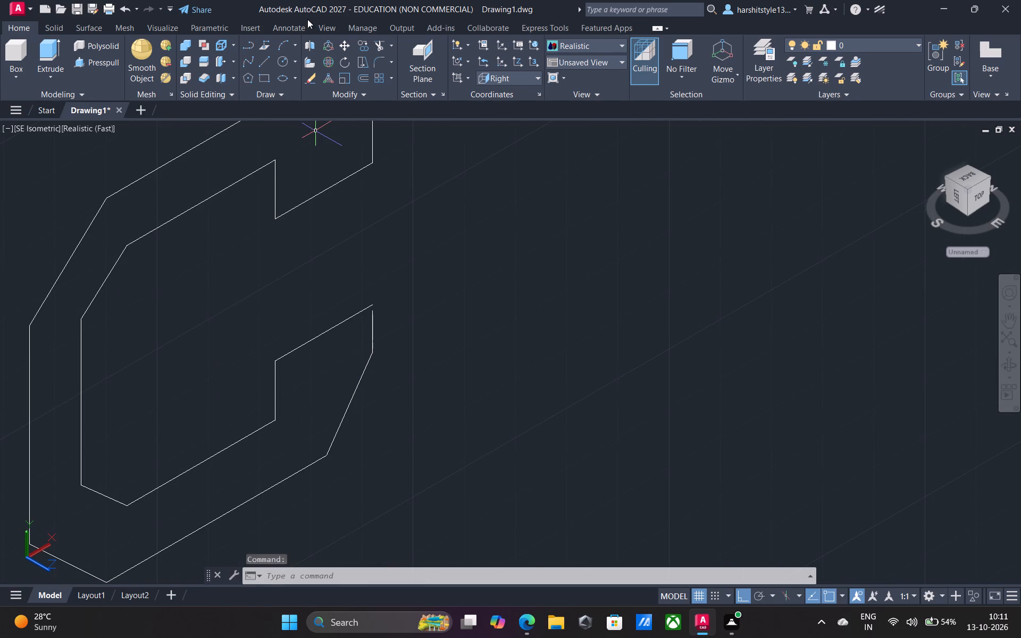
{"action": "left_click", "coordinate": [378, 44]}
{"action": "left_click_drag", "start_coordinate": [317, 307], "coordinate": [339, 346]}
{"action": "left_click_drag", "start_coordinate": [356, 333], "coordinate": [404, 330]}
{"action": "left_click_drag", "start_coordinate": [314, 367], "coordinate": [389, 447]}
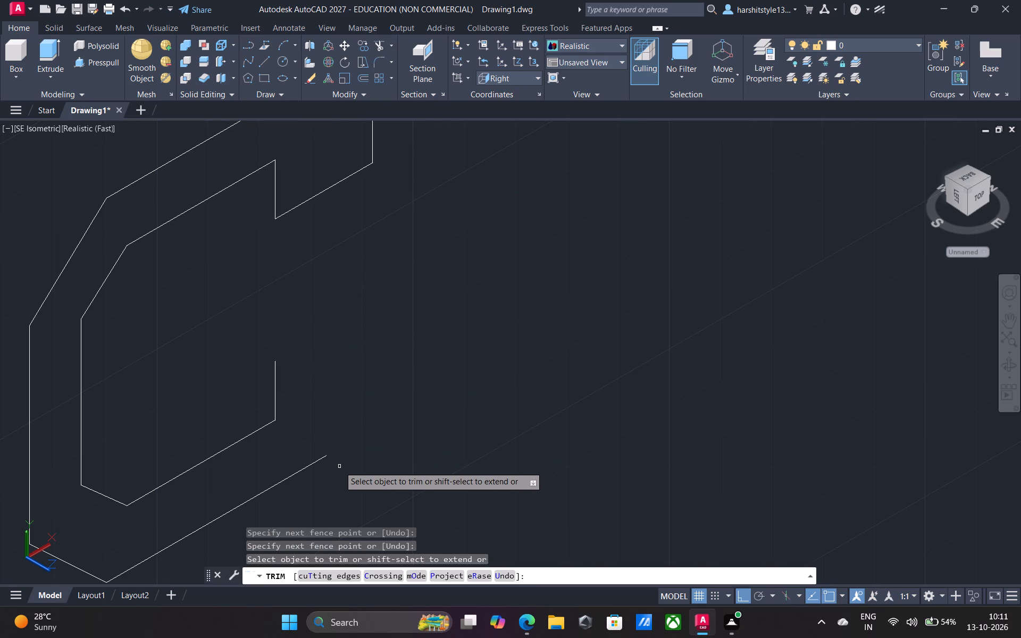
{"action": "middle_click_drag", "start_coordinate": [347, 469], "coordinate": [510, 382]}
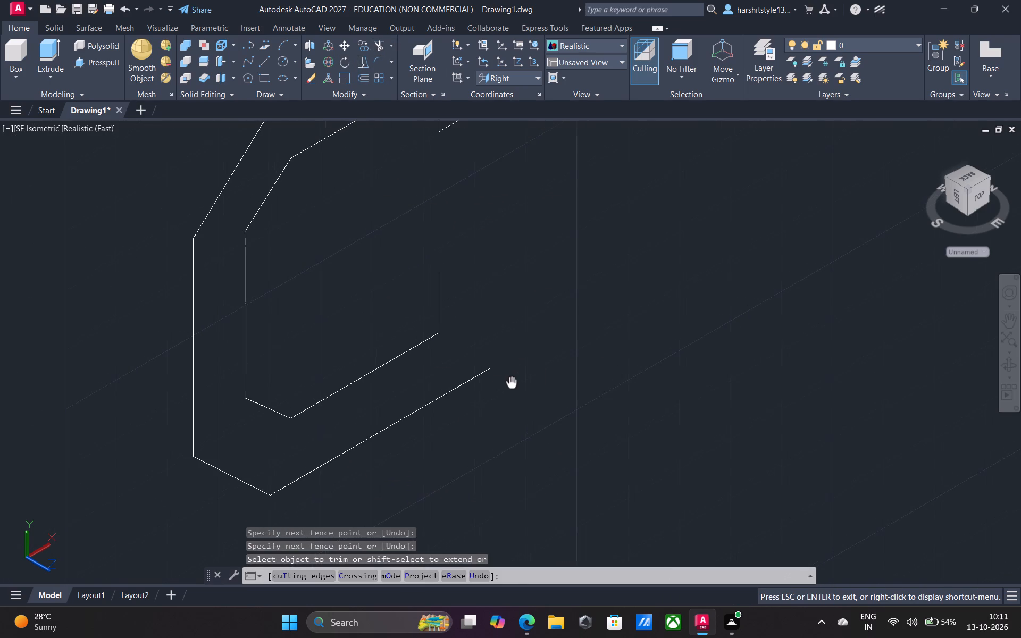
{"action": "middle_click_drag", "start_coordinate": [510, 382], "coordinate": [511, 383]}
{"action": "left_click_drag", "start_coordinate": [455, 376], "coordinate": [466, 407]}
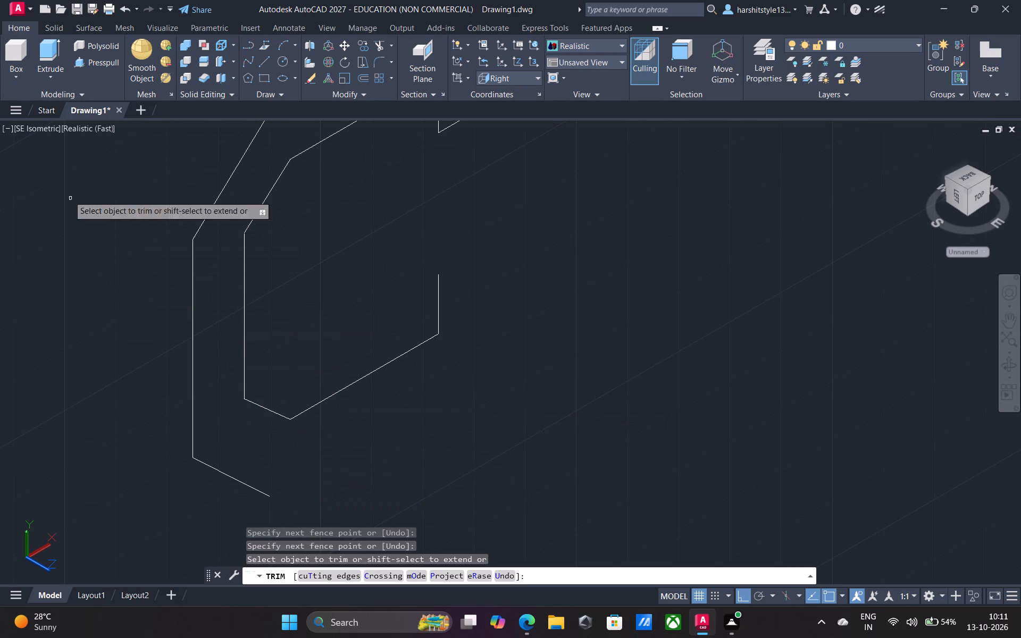
Redraw the outer outline's bottom edge along X from its lower corner with 43 and 9 segments.
{"action": "left_click", "coordinate": [267, 61]}
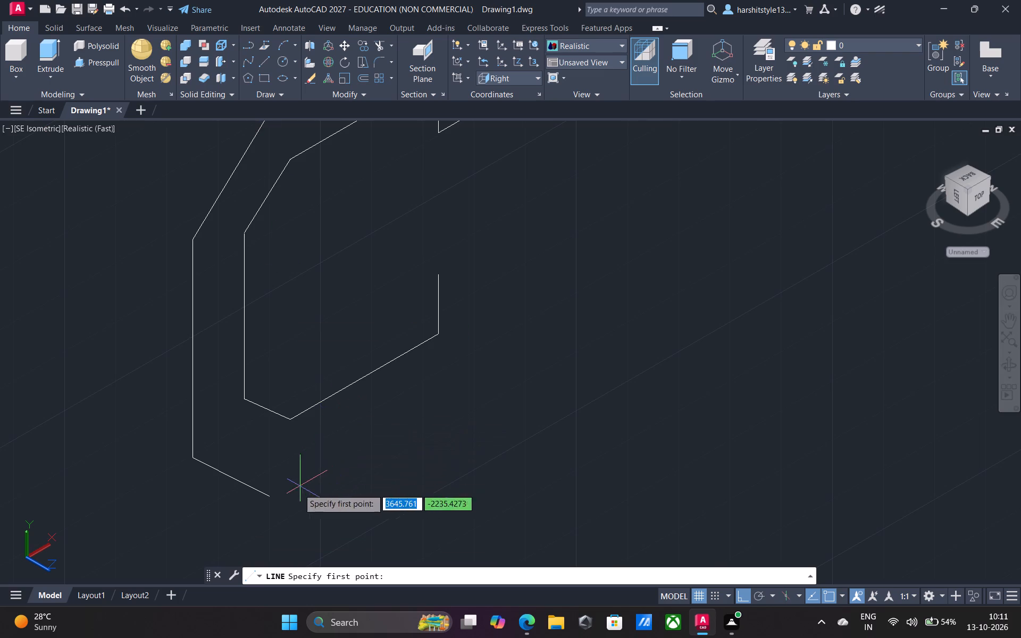
{"action": "left_click", "coordinate": [271, 496]}
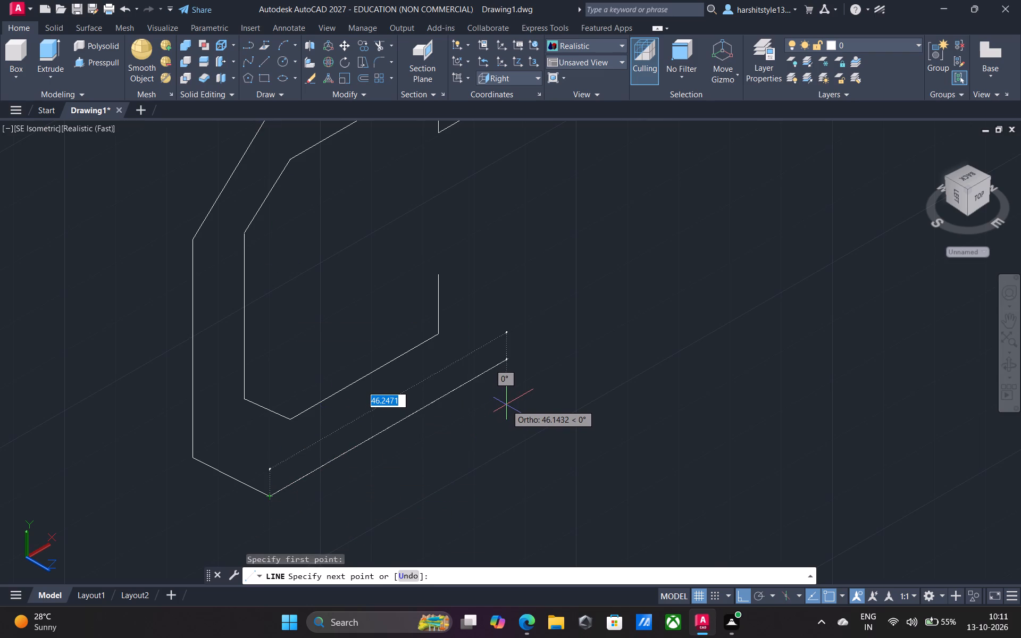
{"action": "key", "text": "4"}
{"action": "key", "text": "3"}
{"action": "key", "text": "Return"}
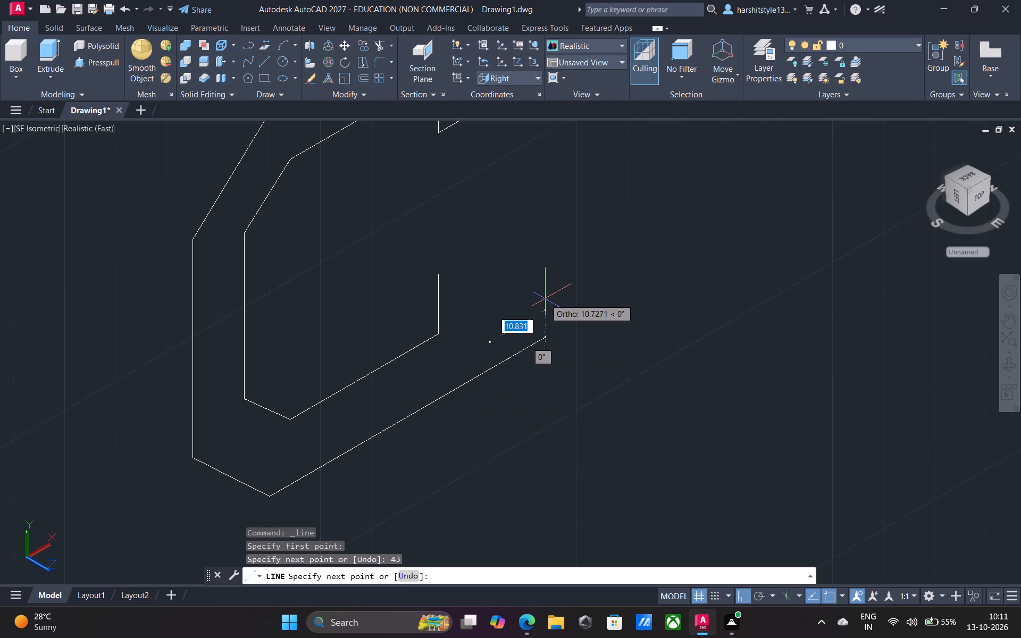
{"action": "key", "text": "9"}
{"action": "key", "text": "Return"}
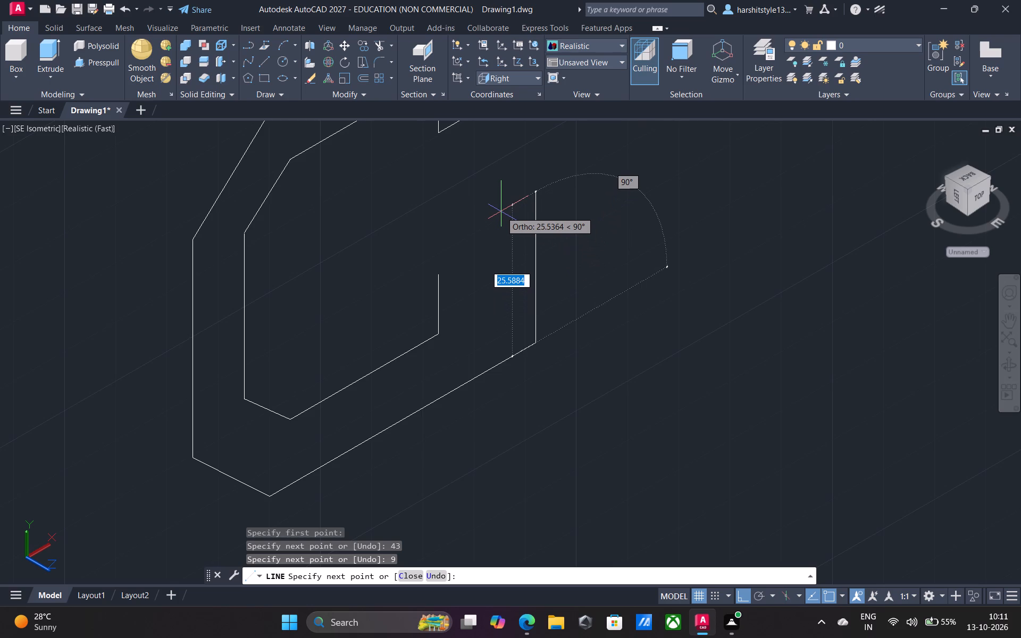
Draw the lower arm's outer upright along Y from the bottom edge's end with 13 and 7 segments.
{"action": "key", "text": "1"}
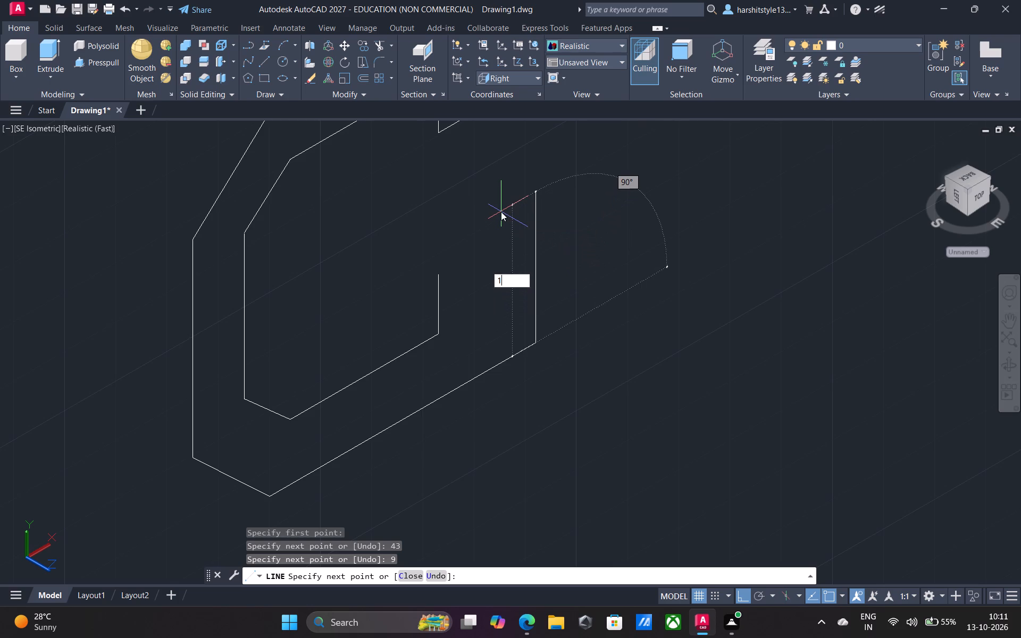
{"action": "key", "text": "3"}
{"action": "key", "text": "Return"}
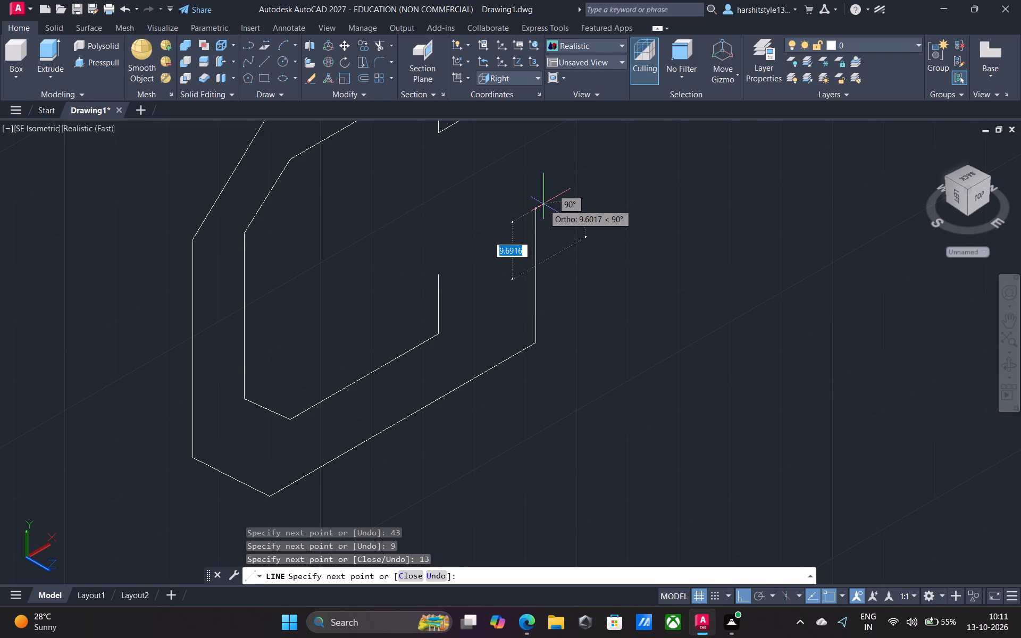
{"action": "key", "text": "7"}
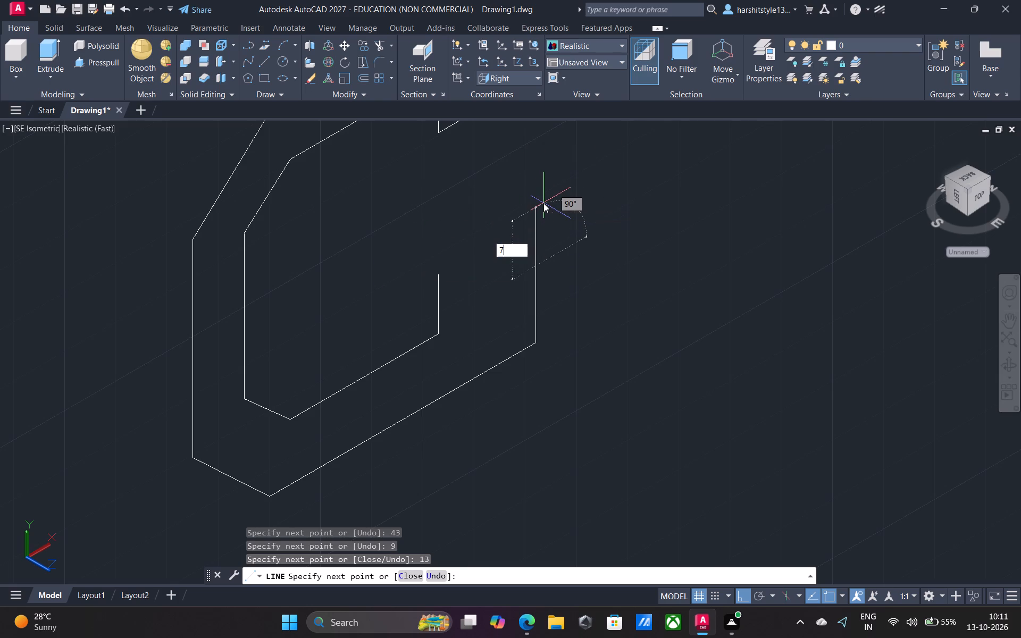
{"action": "key", "text": "Return"}
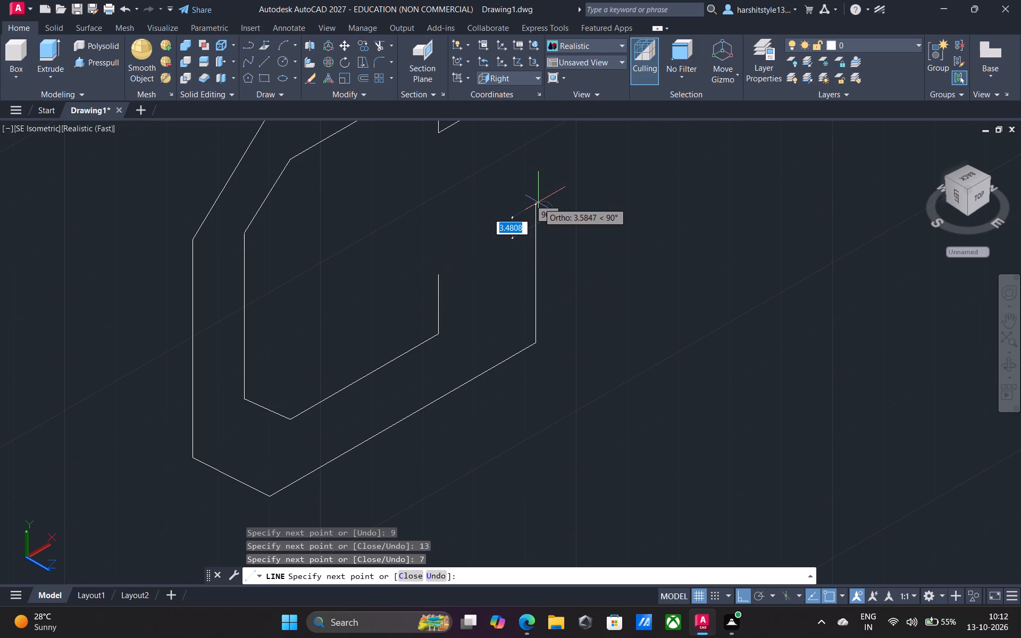
{"action": "key", "text": "Escape"}
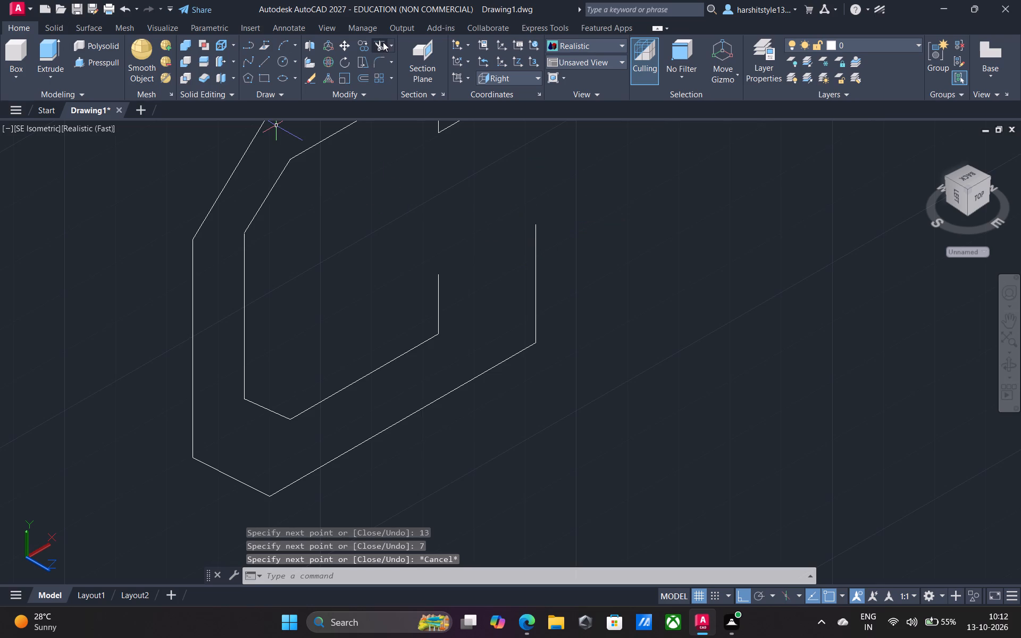
Draw a 19 line along X from the top of the lower arm's inner upright toward the outer upright.
{"action": "left_click", "coordinate": [379, 40]}
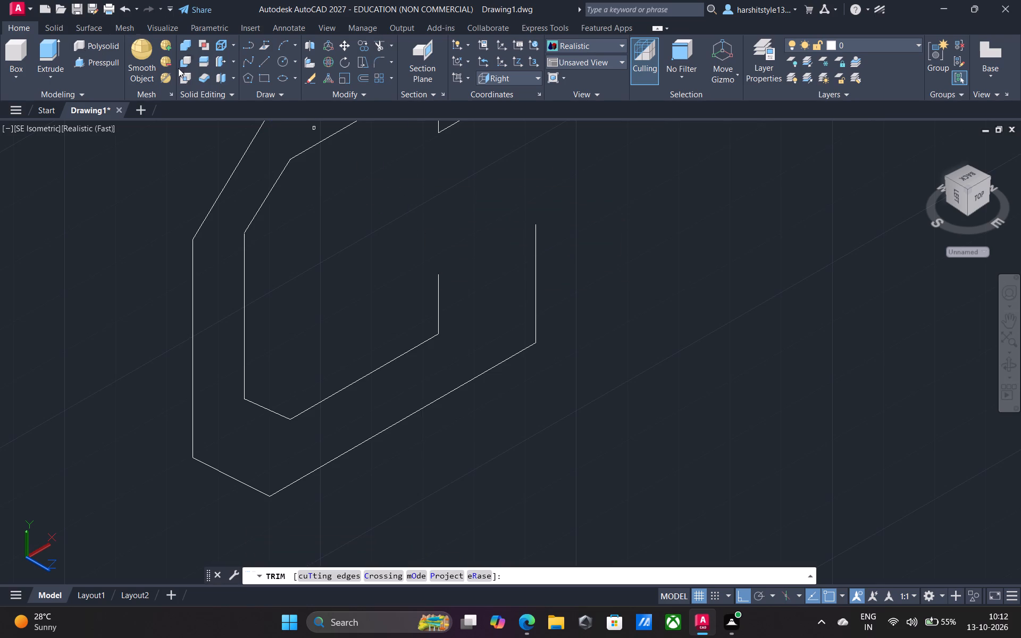
{"action": "left_click", "coordinate": [266, 61]}
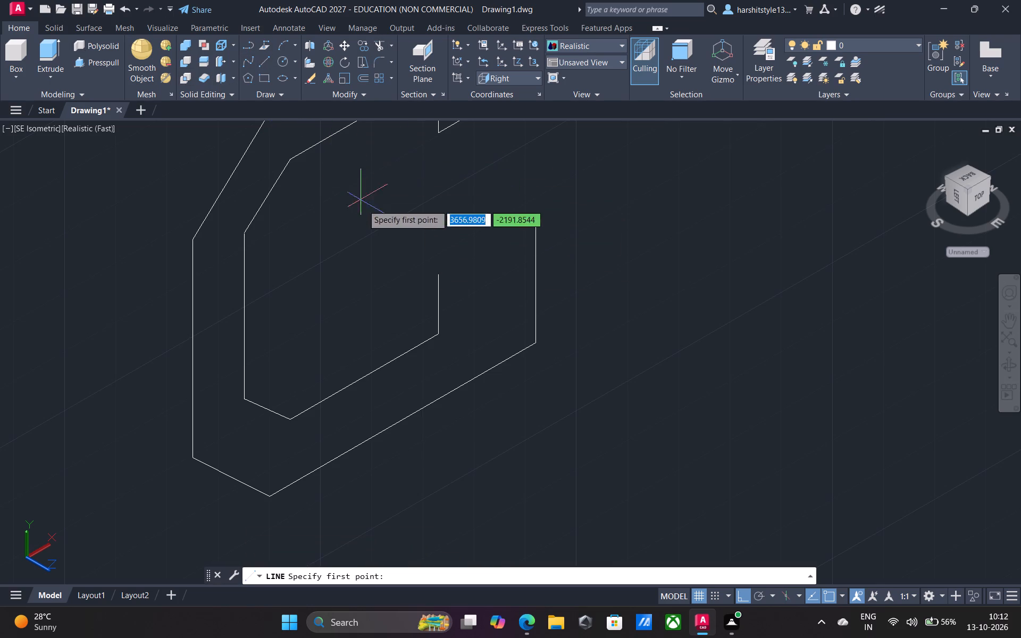
{"action": "left_click", "coordinate": [439, 278]}
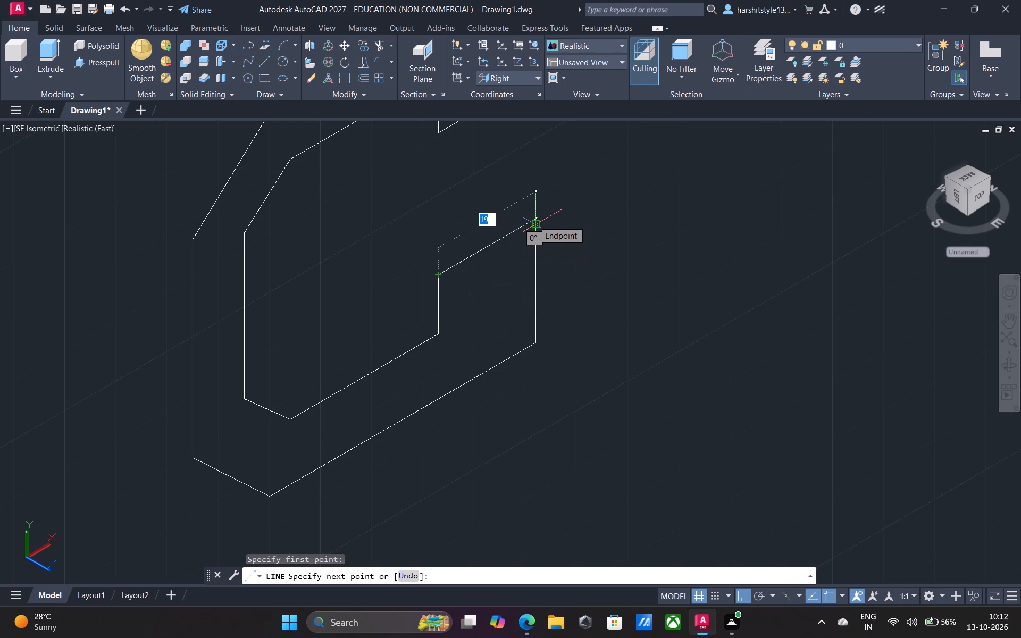
{"action": "type", "text": "19"}
{"action": "key", "text": "Return"}
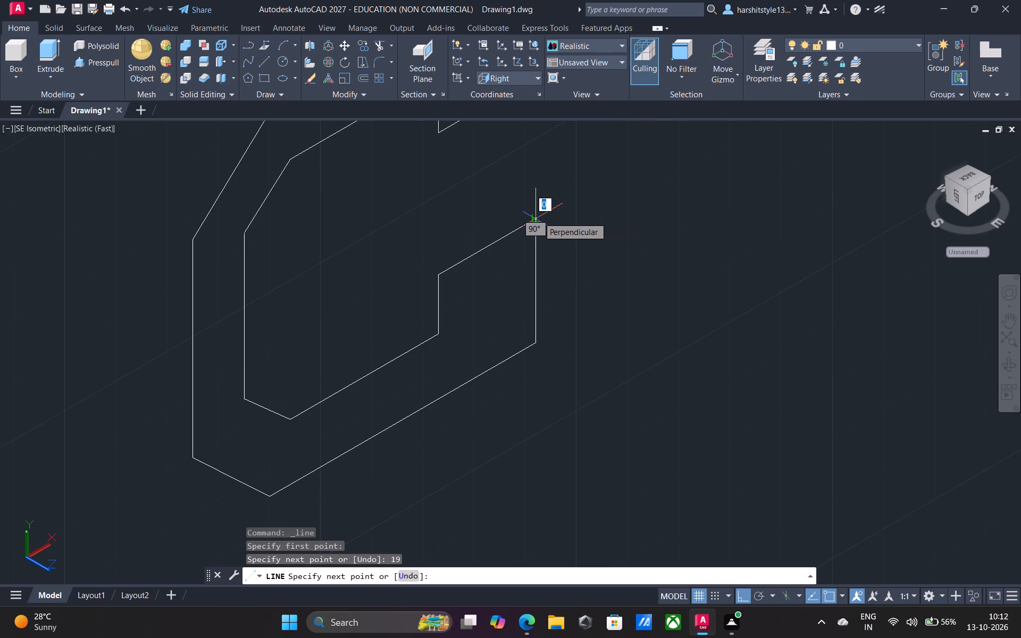
Trim away the lower arm's two outer upright segments and the 9 end segment of the outline's bottom edge.
{"action": "key", "text": "Return"}
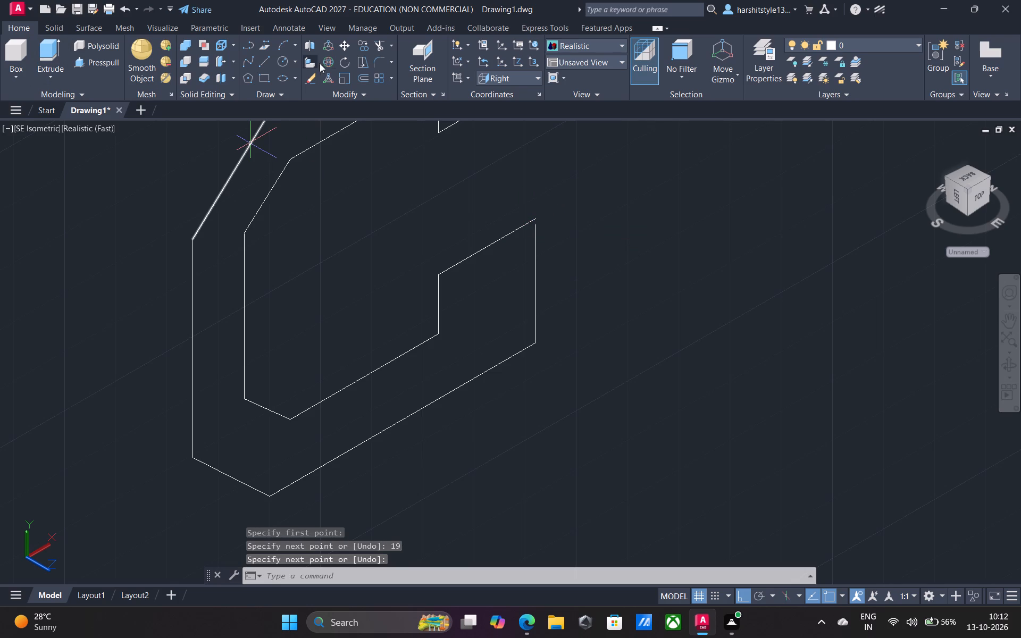
{"action": "left_click", "coordinate": [379, 42]}
{"action": "left_click_drag", "start_coordinate": [538, 270], "coordinate": [577, 250]}
{"action": "left_click_drag", "start_coordinate": [556, 243], "coordinate": [524, 270]}
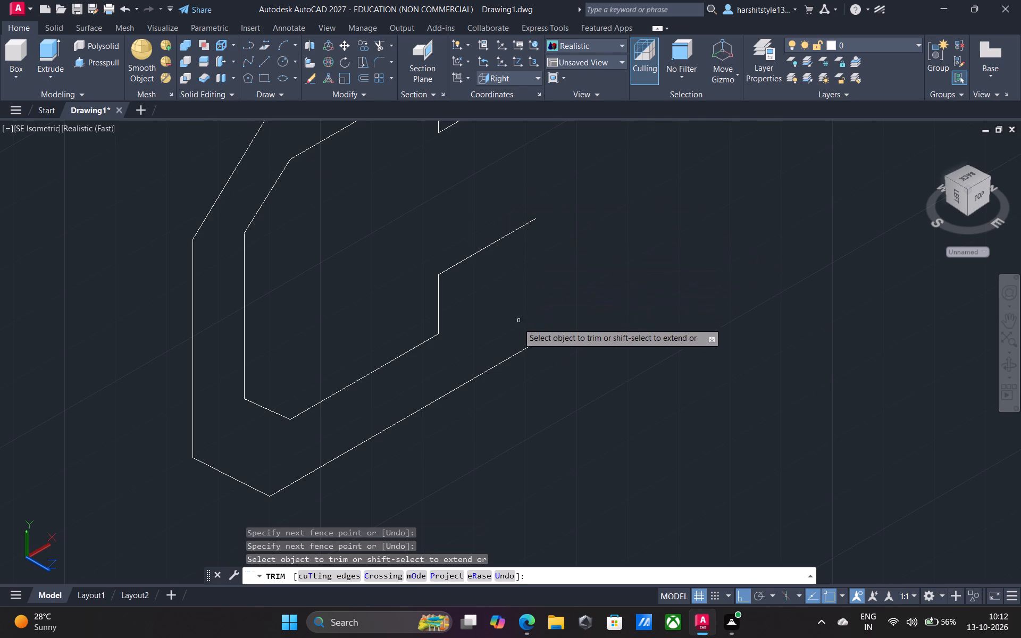
{"action": "left_click_drag", "start_coordinate": [514, 329], "coordinate": [522, 415]}
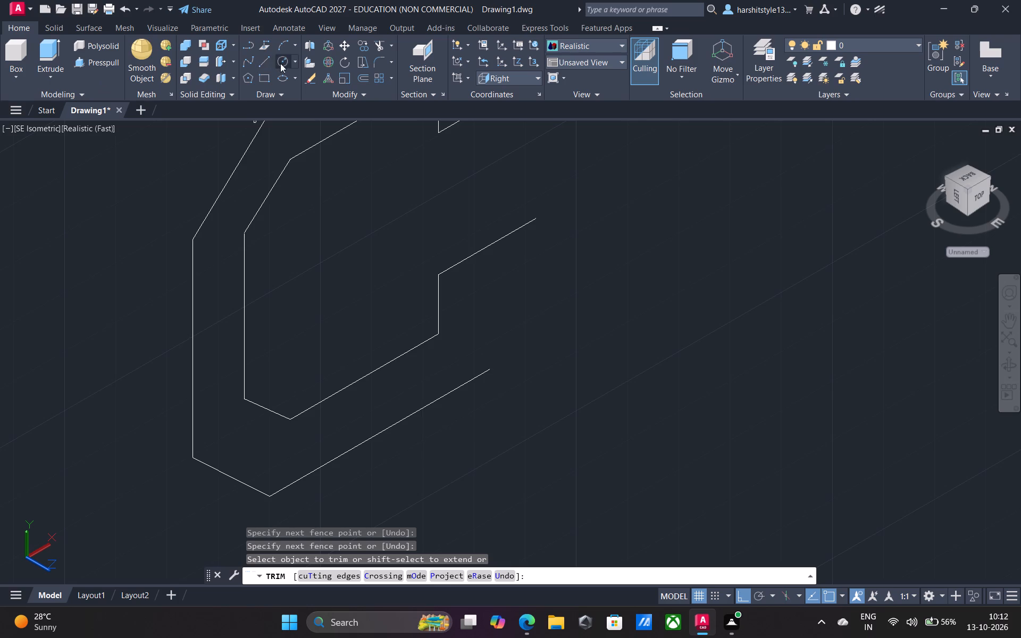
{"action": "left_click", "coordinate": [381, 39]}
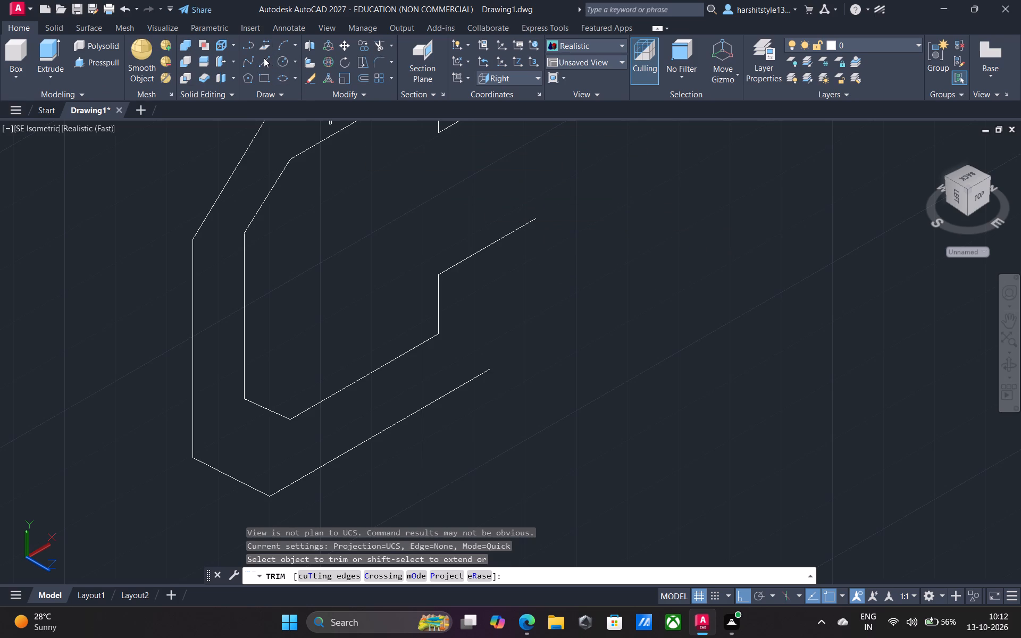
Draw a 7 line downward along Y from the outer end of the lower arm's 19 line.
{"action": "left_click", "coordinate": [263, 57]}
{"action": "left_click", "coordinate": [532, 216]}
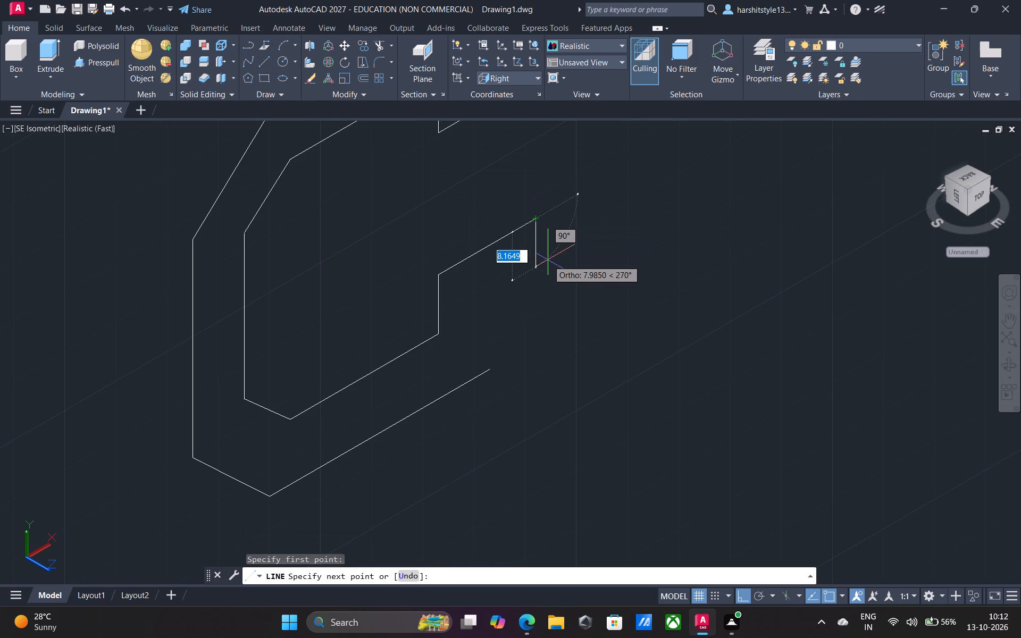
{"action": "key", "text": "7"}
{"action": "key", "text": "Return"}
{"action": "key", "text": "Return"}
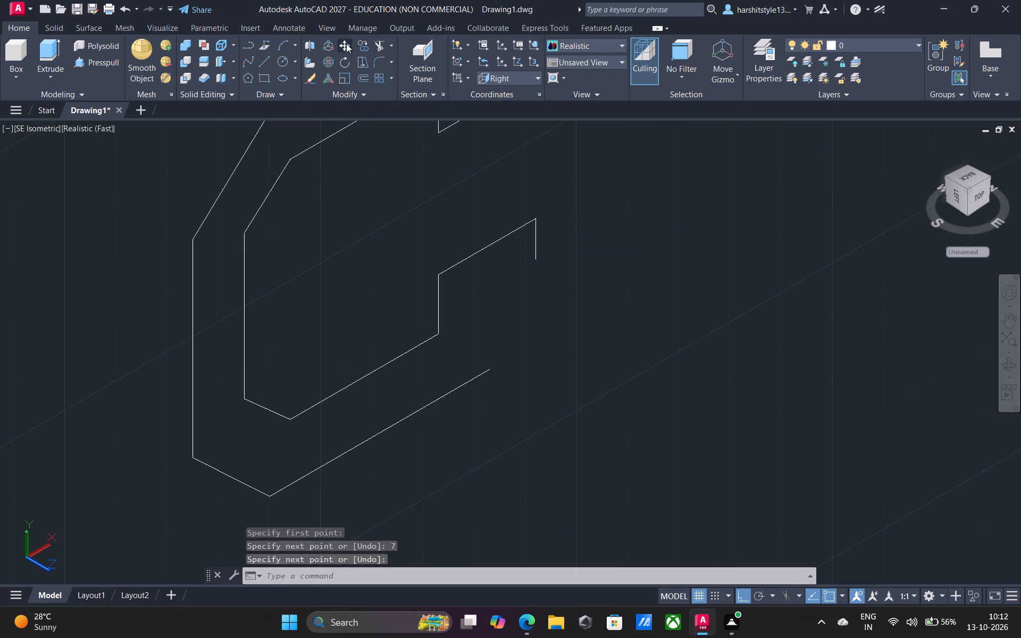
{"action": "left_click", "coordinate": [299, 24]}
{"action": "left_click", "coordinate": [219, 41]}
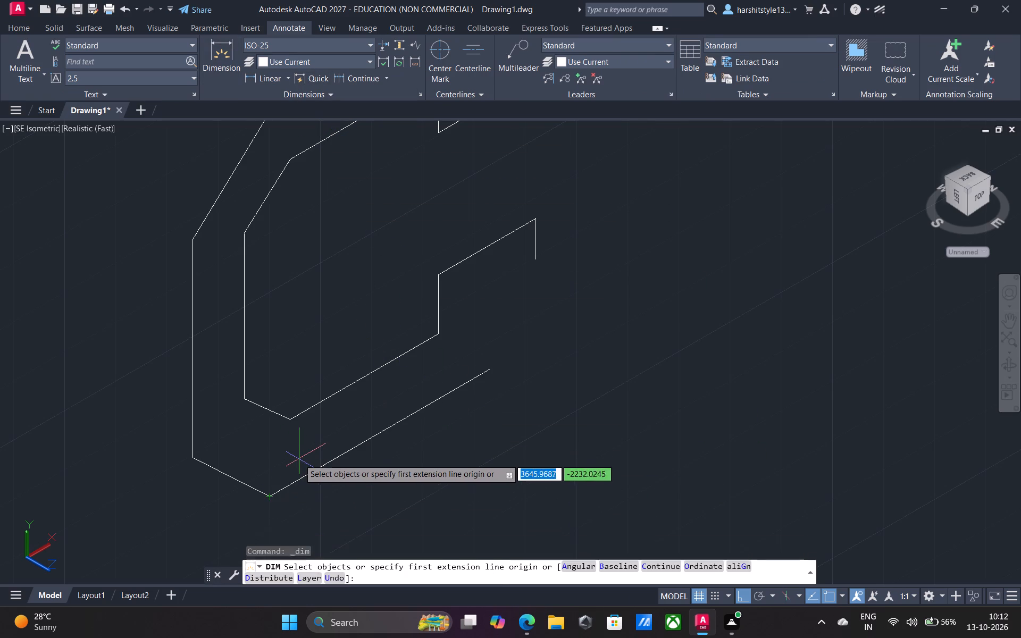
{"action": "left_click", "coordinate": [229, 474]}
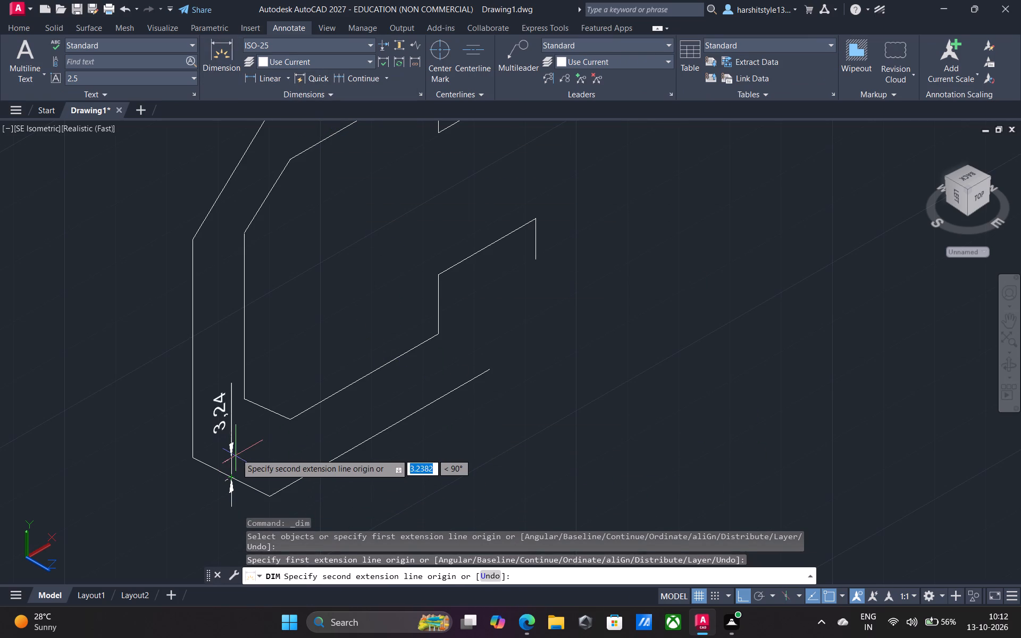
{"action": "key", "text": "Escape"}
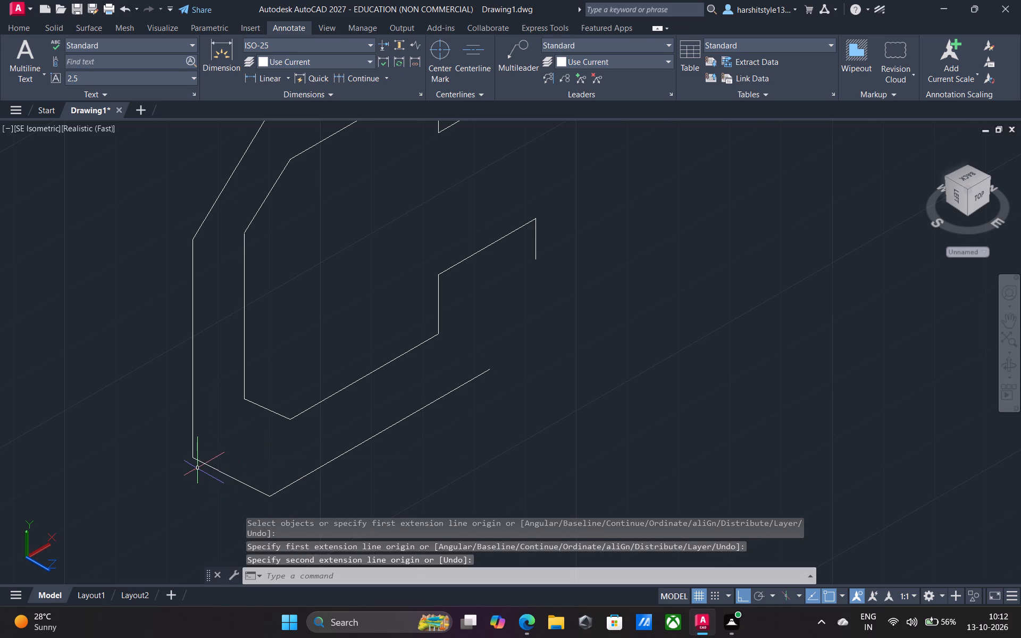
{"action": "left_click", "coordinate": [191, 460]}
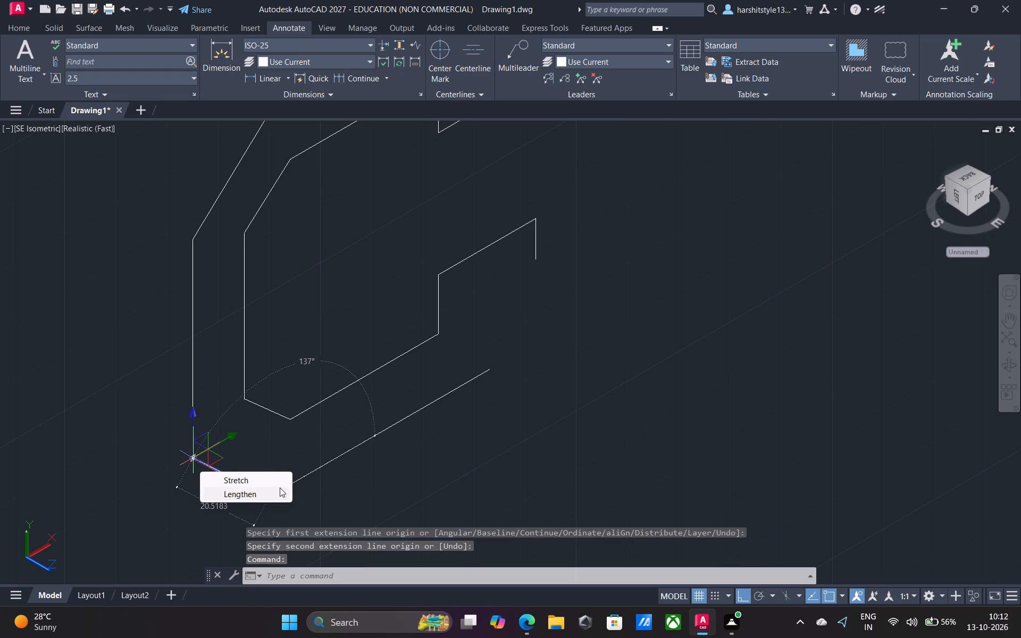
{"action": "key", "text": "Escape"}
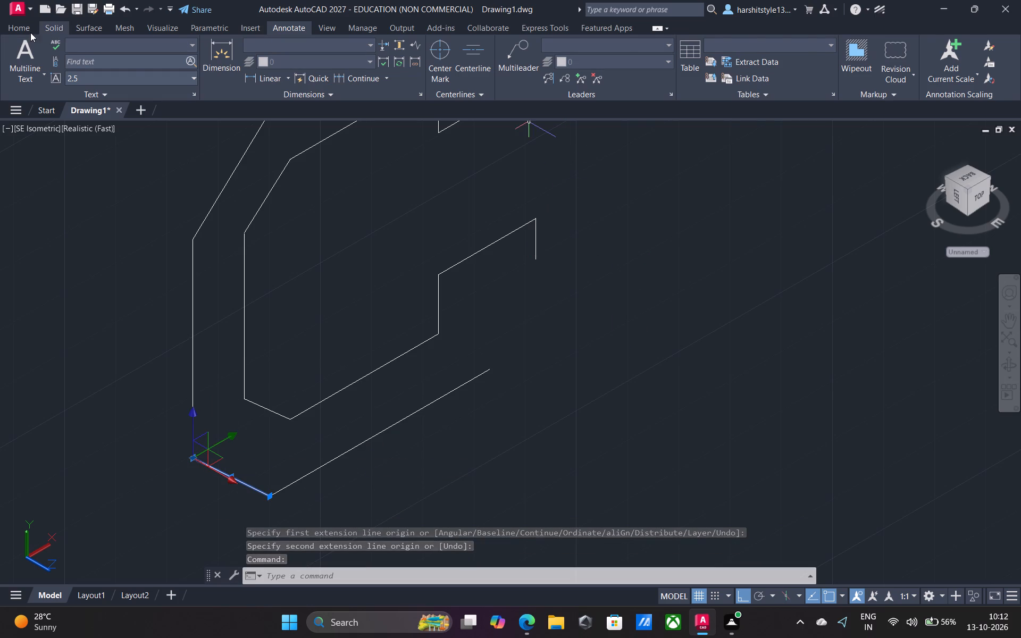
Close the lower arm with a diagonal line from the 7 line's lower end to the bottom edge's open end.
{"action": "left_click", "coordinate": [22, 23]}
{"action": "left_click", "coordinate": [263, 59]}
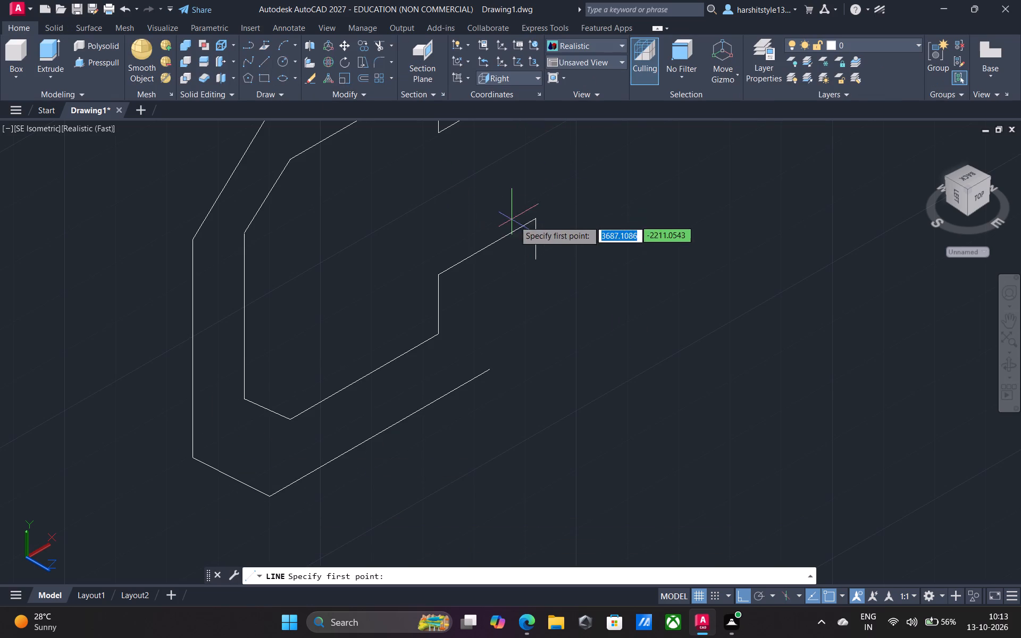
{"action": "left_click", "coordinate": [537, 258]}
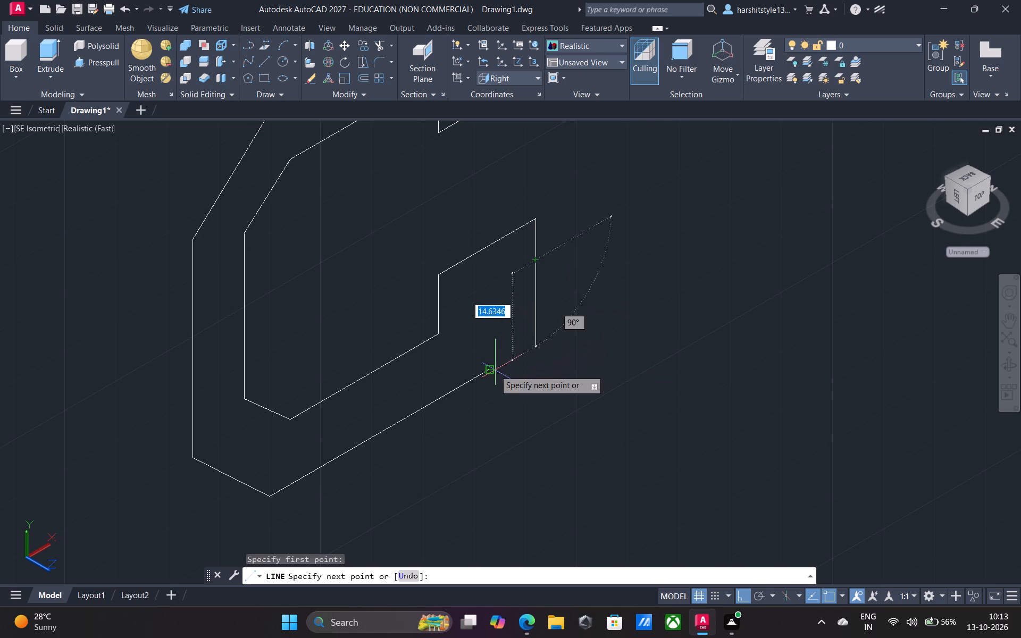
{"action": "left_click", "coordinate": [495, 370]}
{"action": "key", "text": "Return"}
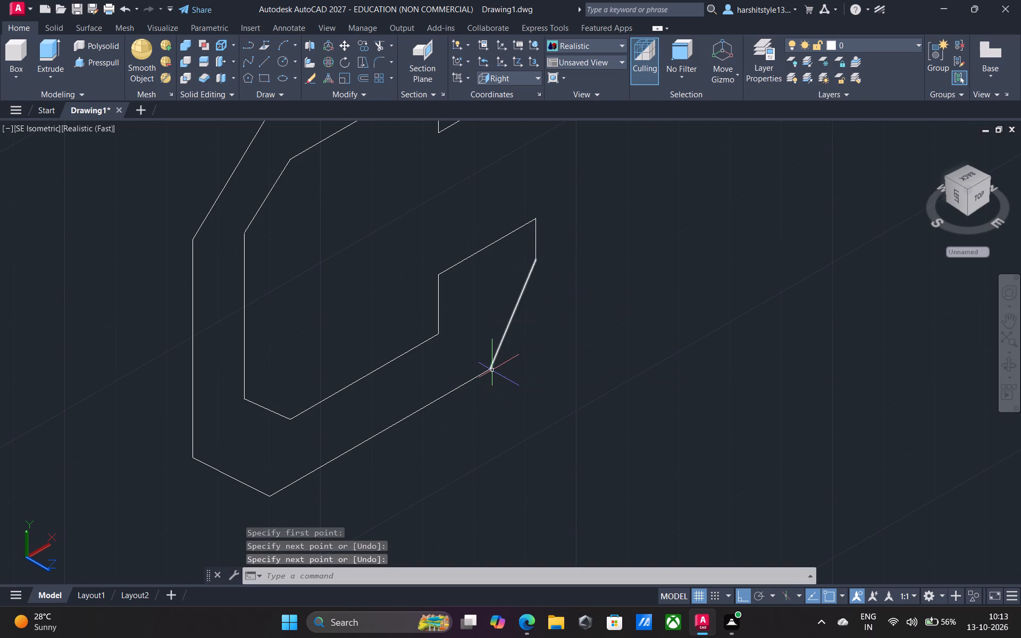
Draw a 12 construction line upward along Y from the midpoint of the lower arm's 19 line.
{"action": "scroll", "coordinate": [475, 201], "scroll_direction": "down", "scroll_amount": 1}
{"action": "middle_click_drag", "start_coordinate": [475, 201], "coordinate": [400, 278]}
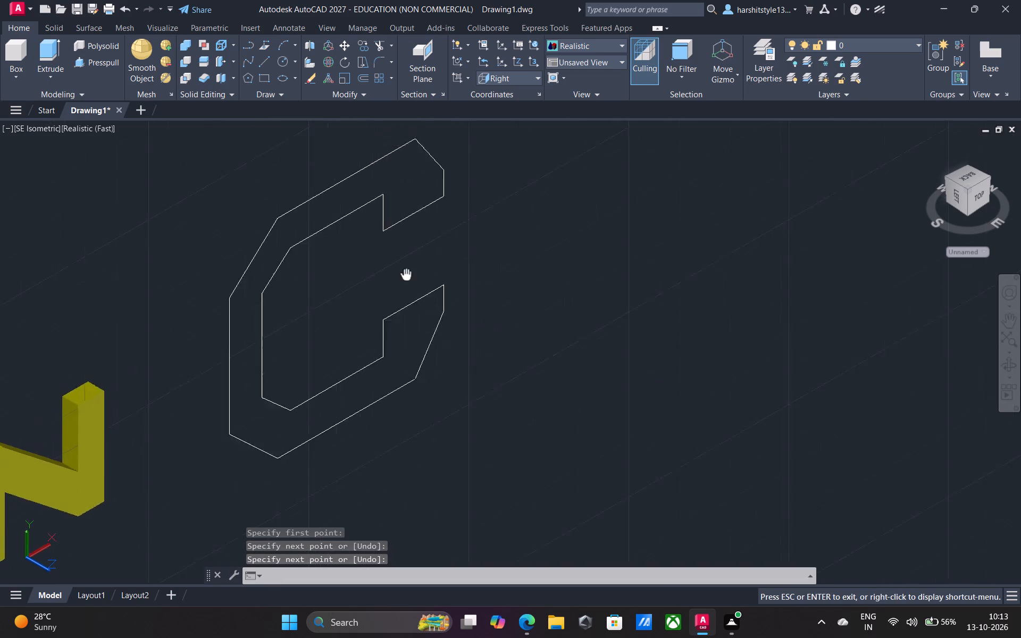
{"action": "middle_click_drag", "start_coordinate": [400, 278], "coordinate": [309, 339]}
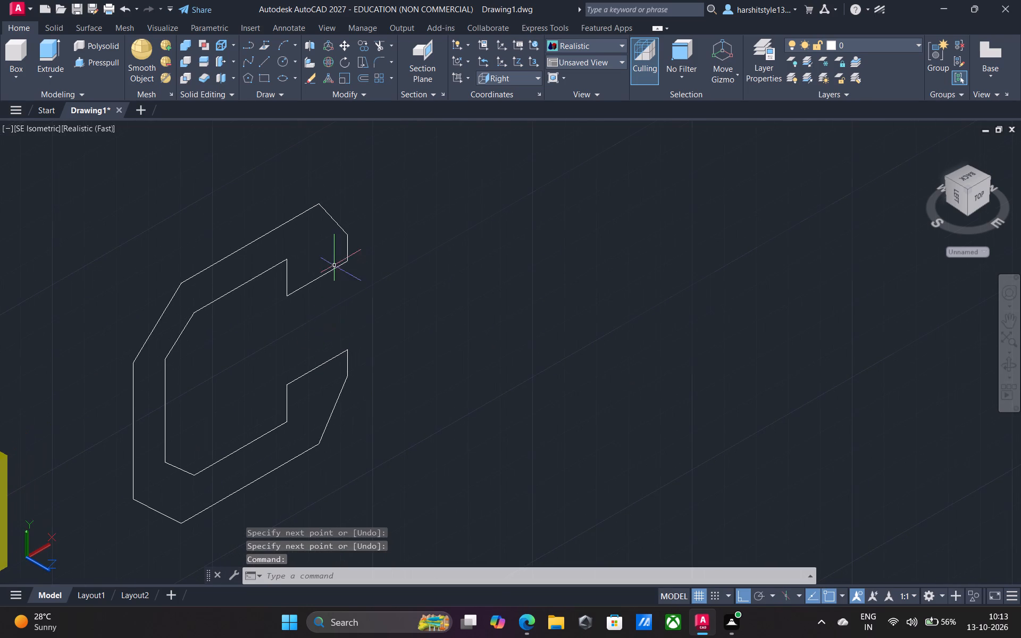
{"action": "scroll", "coordinate": [331, 264], "scroll_direction": "up", "scroll_amount": 1}
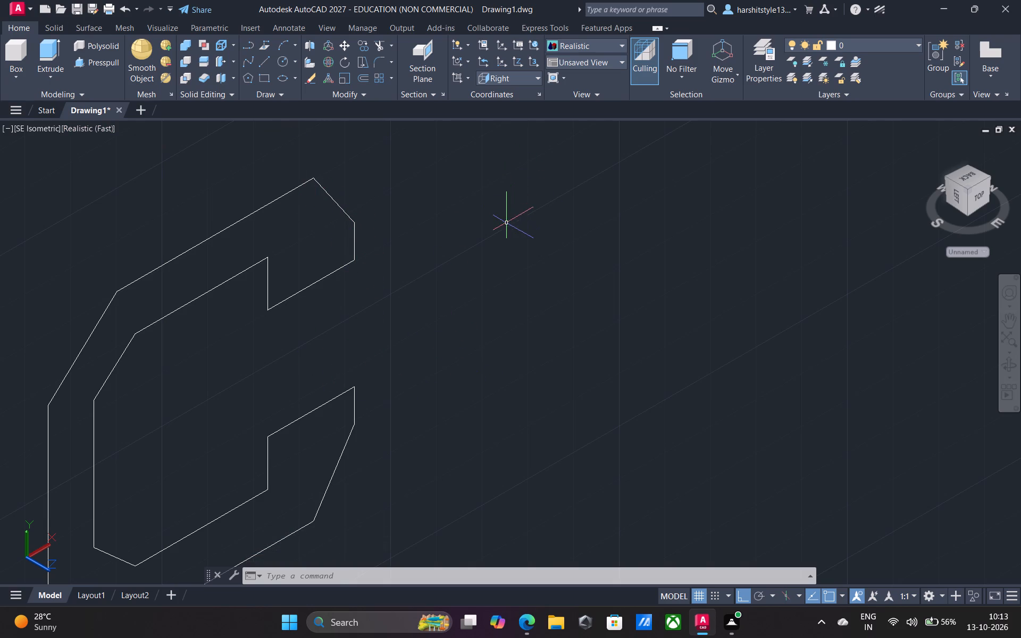
{"action": "left_click", "coordinate": [266, 62]}
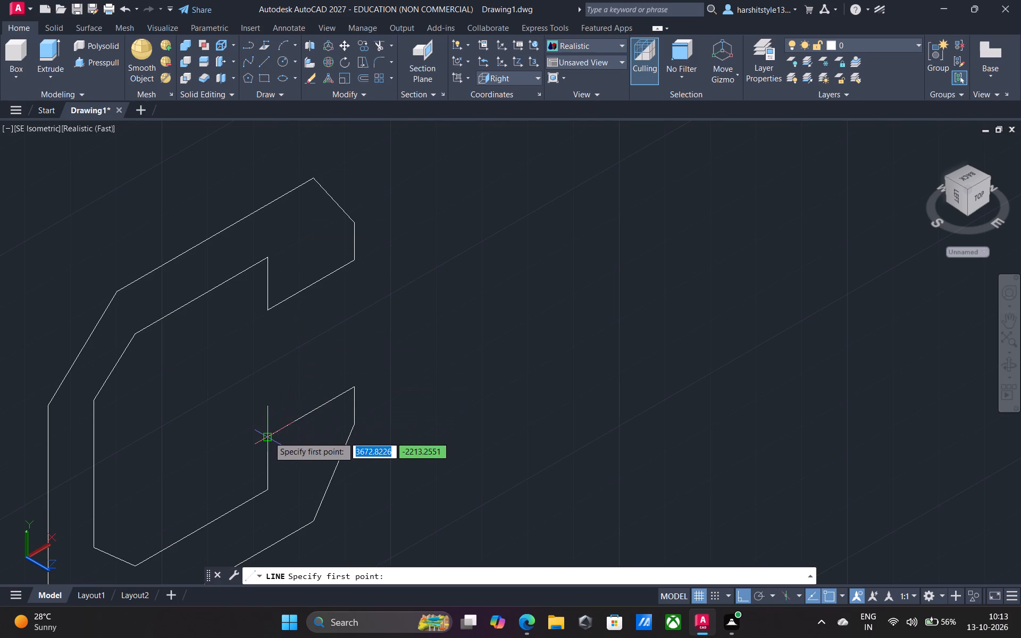
{"action": "left_click", "coordinate": [312, 410]}
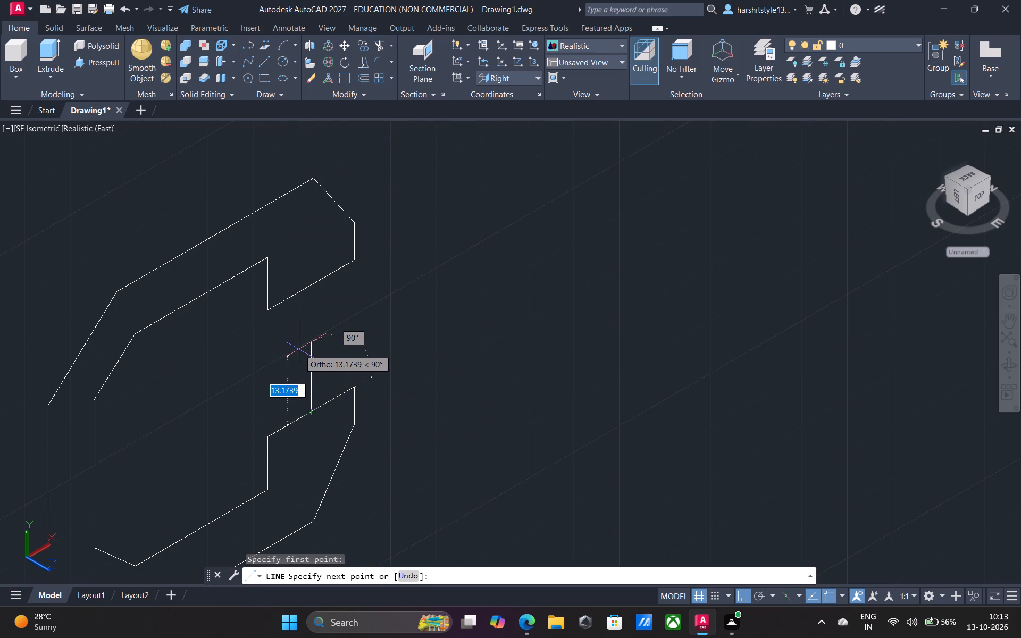
{"action": "type", "text": "12"}
{"action": "key", "text": "Return"}
{"action": "key", "text": "Return"}
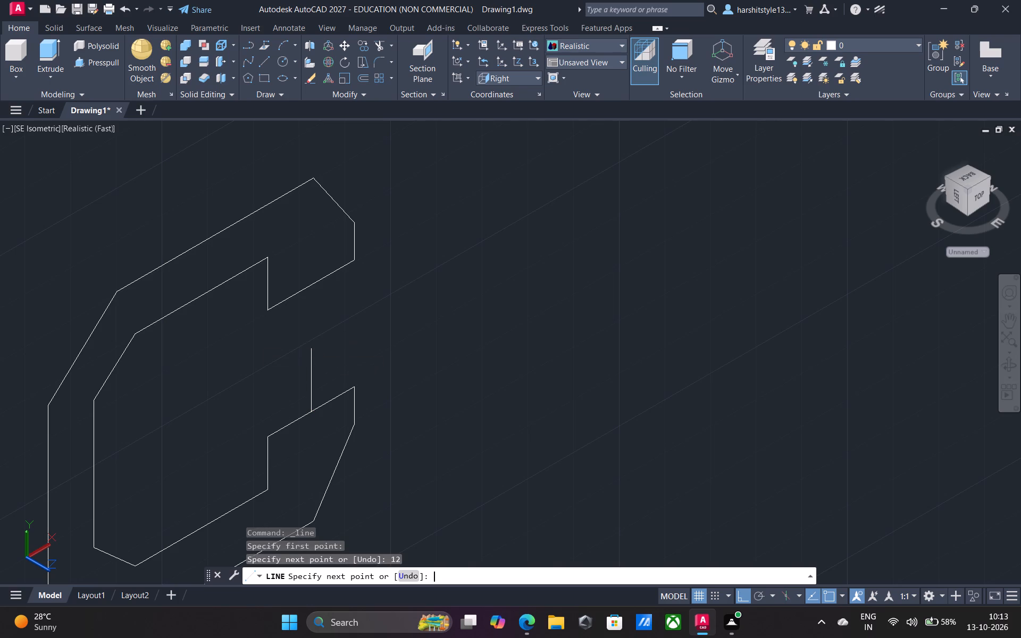
Draw two concentric circles of radius 8 and 12 centred on the upper end of the 12 construction line.
{"action": "left_click", "coordinate": [282, 60]}
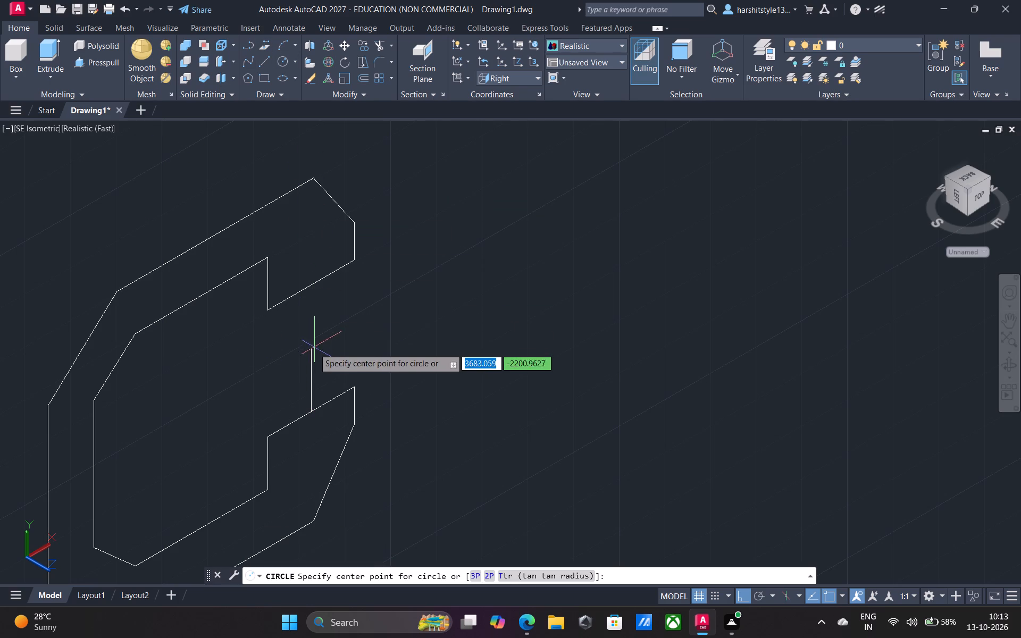
{"action": "left_click", "coordinate": [314, 349]}
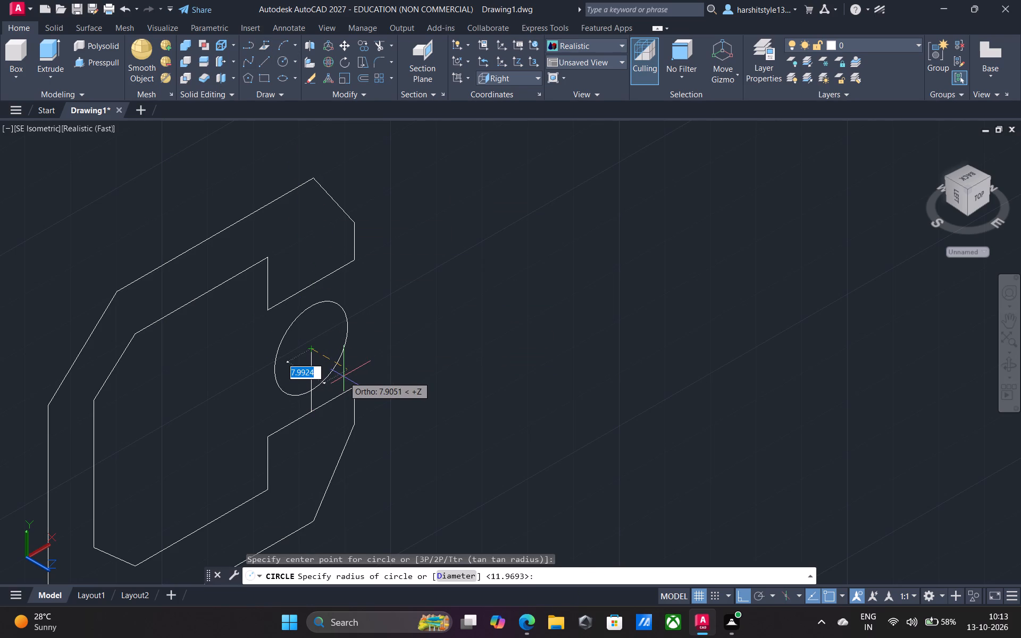
{"action": "key", "text": "8"}
{"action": "key", "text": "Return"}
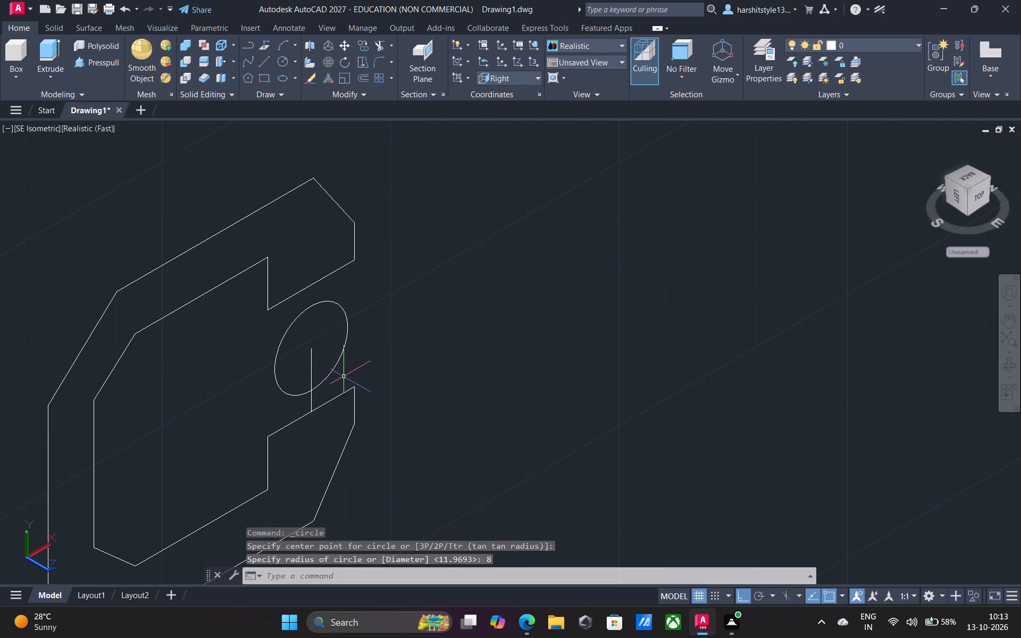
{"action": "key", "text": "space"}
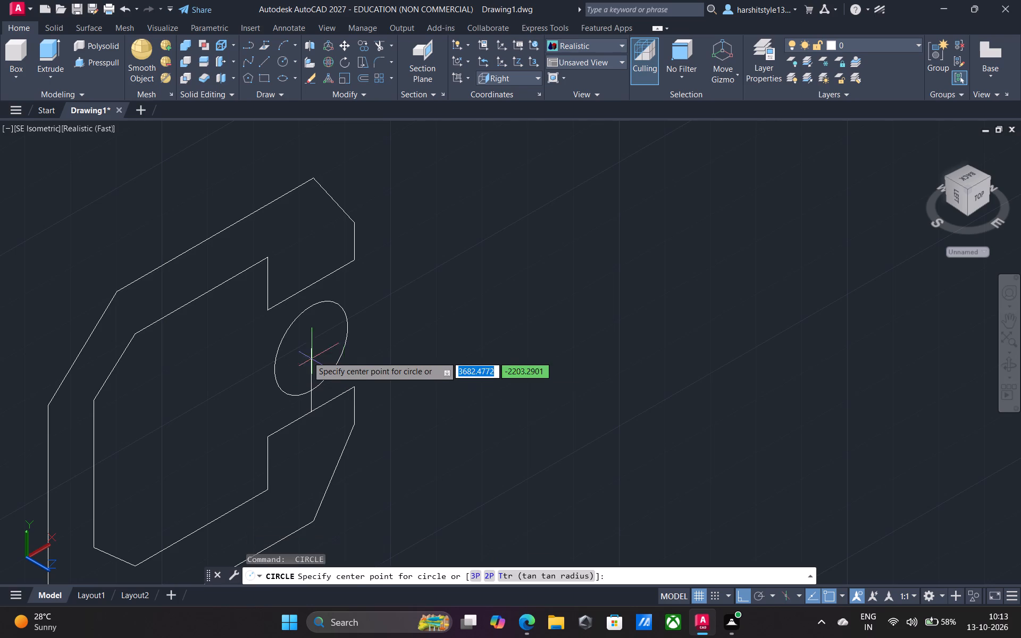
{"action": "left_click", "coordinate": [309, 352]}
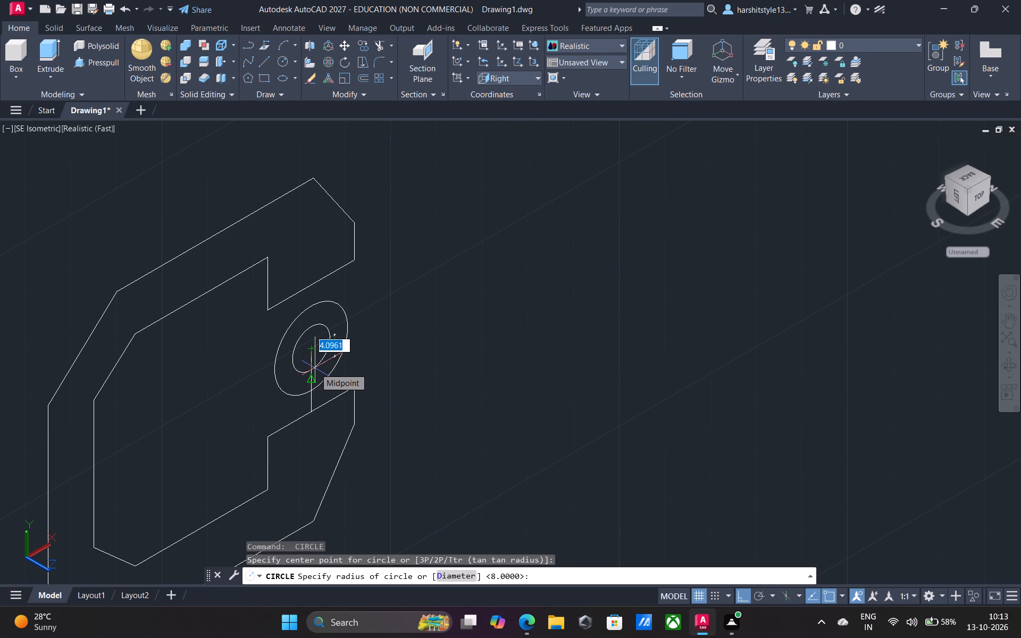
{"action": "type", "text": "12"}
{"action": "key", "text": "Return"}
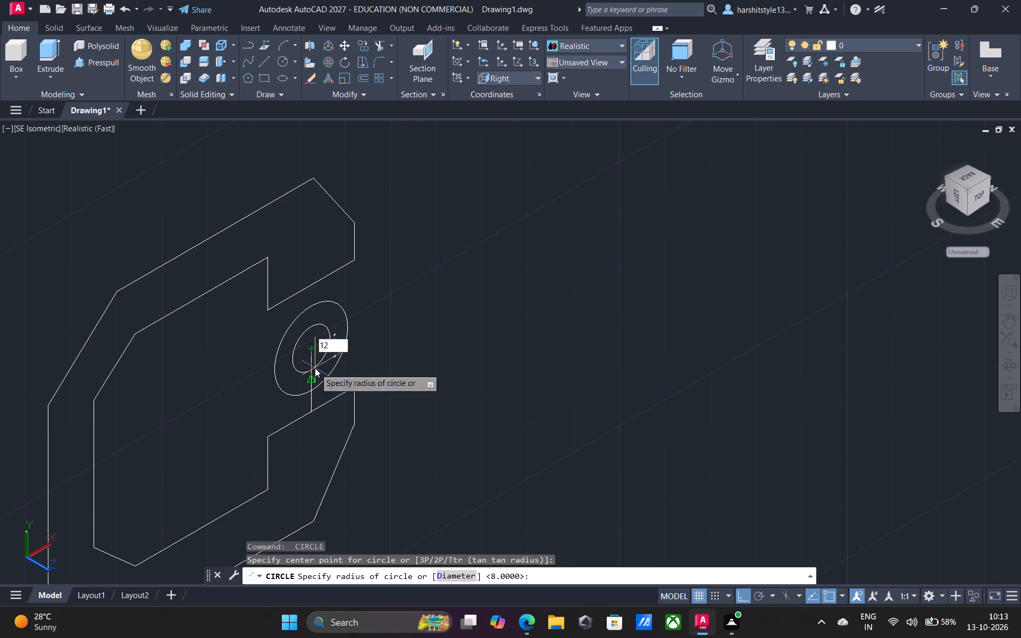
{"action": "key", "text": "Return"}
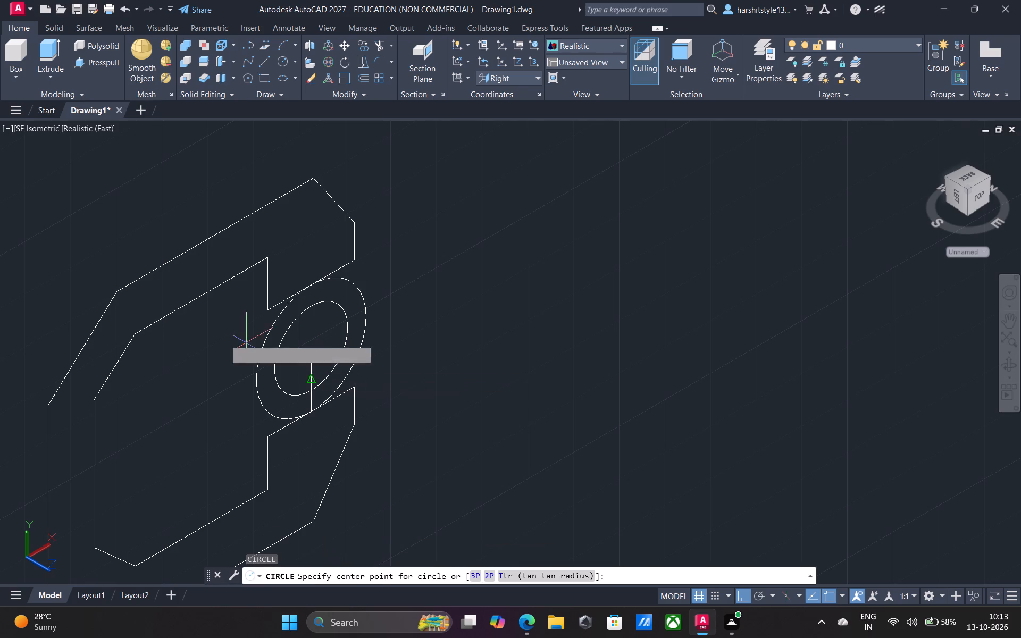
Trim away both portions of the 12 construction line, inside the inner circle and between the two circles.
{"action": "scroll", "coordinate": [227, 370], "scroll_direction": "down", "scroll_amount": 1}
{"action": "scroll", "coordinate": [332, 397], "scroll_direction": "up", "scroll_amount": 2}
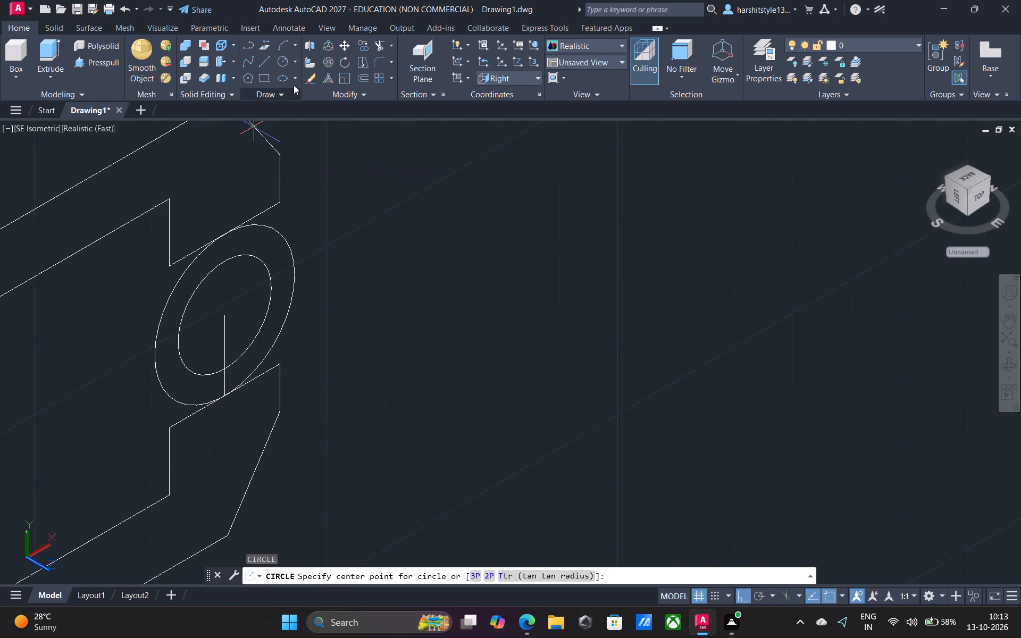
{"action": "left_click", "coordinate": [380, 40]}
{"action": "scroll", "coordinate": [289, 351], "scroll_direction": "up", "scroll_amount": 2}
{"action": "left_click_drag", "start_coordinate": [145, 325], "coordinate": [200, 287]}
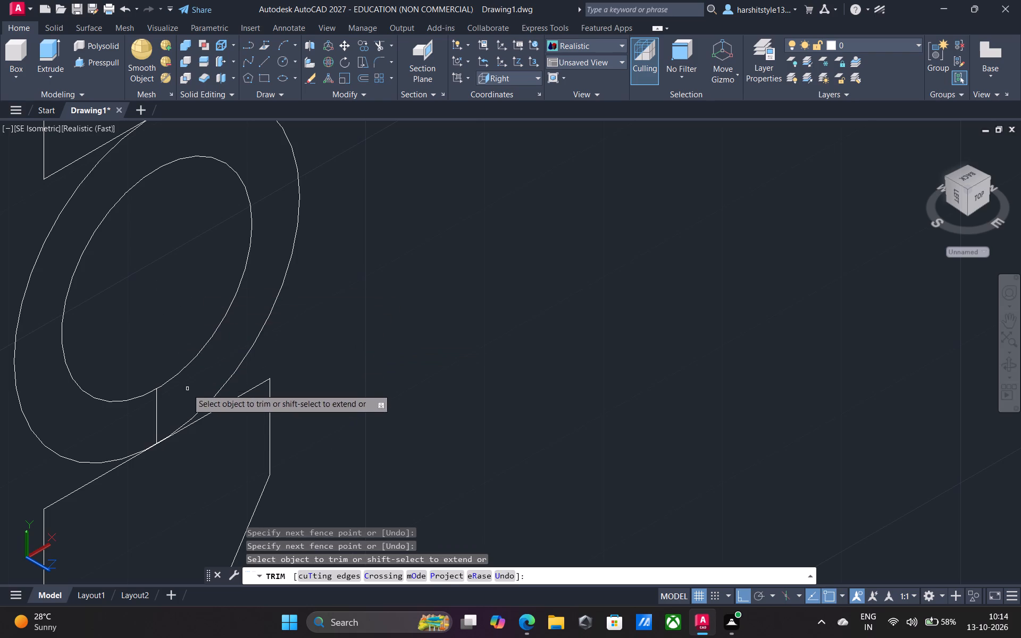
{"action": "left_click_drag", "start_coordinate": [181, 398], "coordinate": [140, 424]}
{"action": "key", "text": "Return"}
Join the connected lines of the C-shaped profile into a single polyline.
{"action": "scroll", "coordinate": [169, 387], "scroll_direction": "down", "scroll_amount": 3}
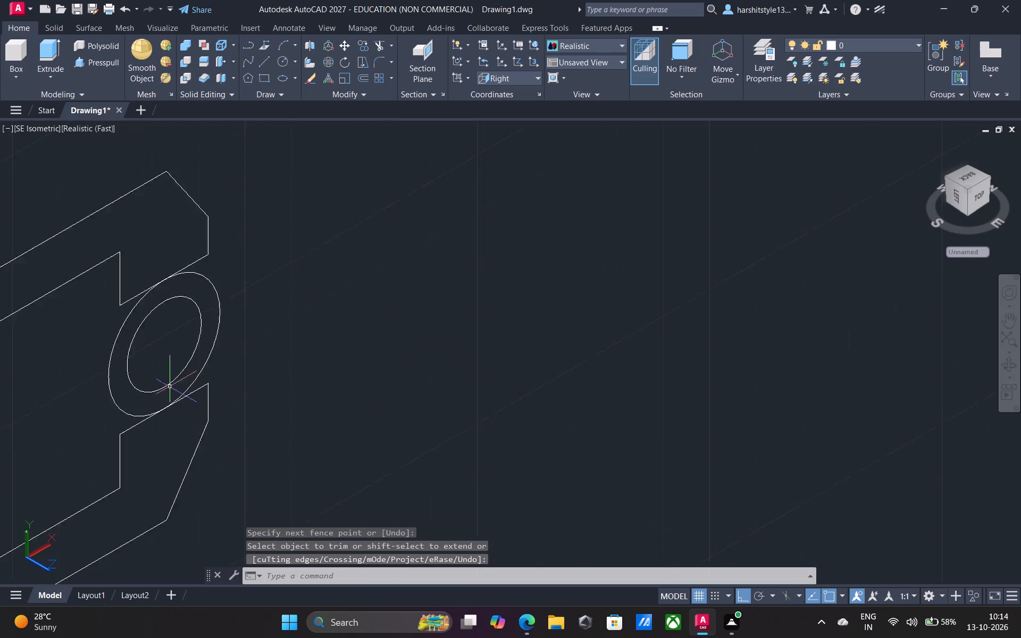
{"action": "middle_click_drag", "start_coordinate": [165, 409], "coordinate": [429, 353]}
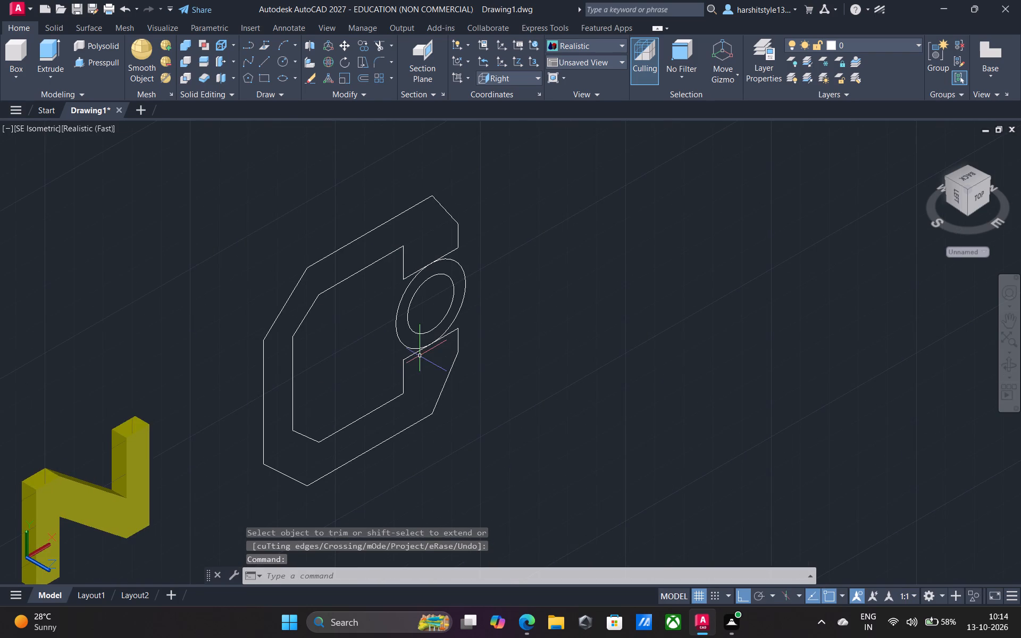
{"action": "left_click", "coordinate": [172, 187]}
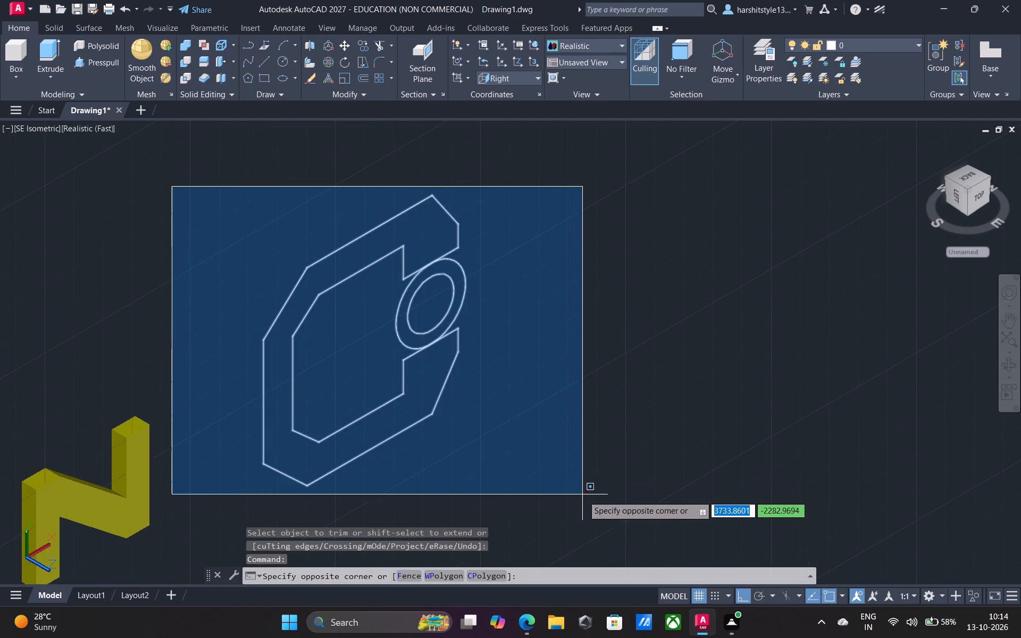
{"action": "left_click", "coordinate": [594, 510]}
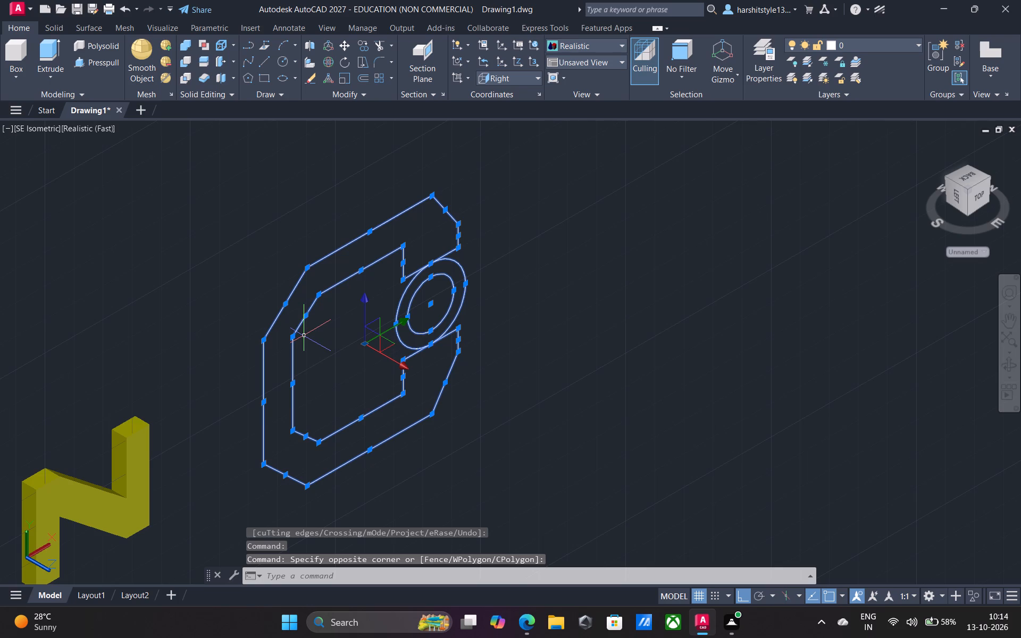
{"action": "type", "text": "jo"}
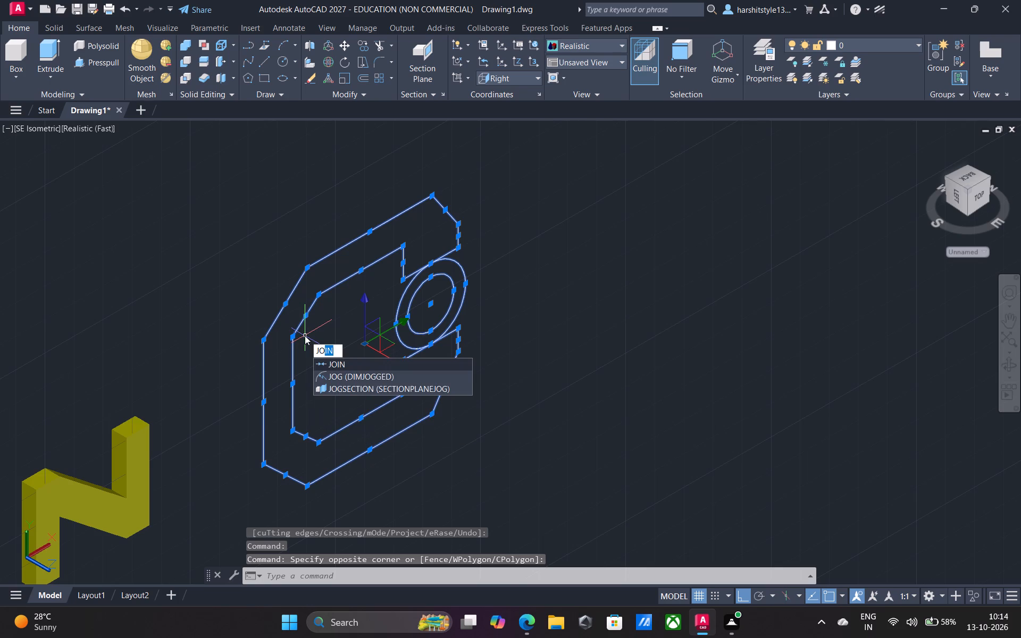
{"action": "left_click", "coordinate": [334, 361]}
Extrude the C-shaped profile and both concentric circles by 10.
{"action": "left_click", "coordinate": [199, 194]}
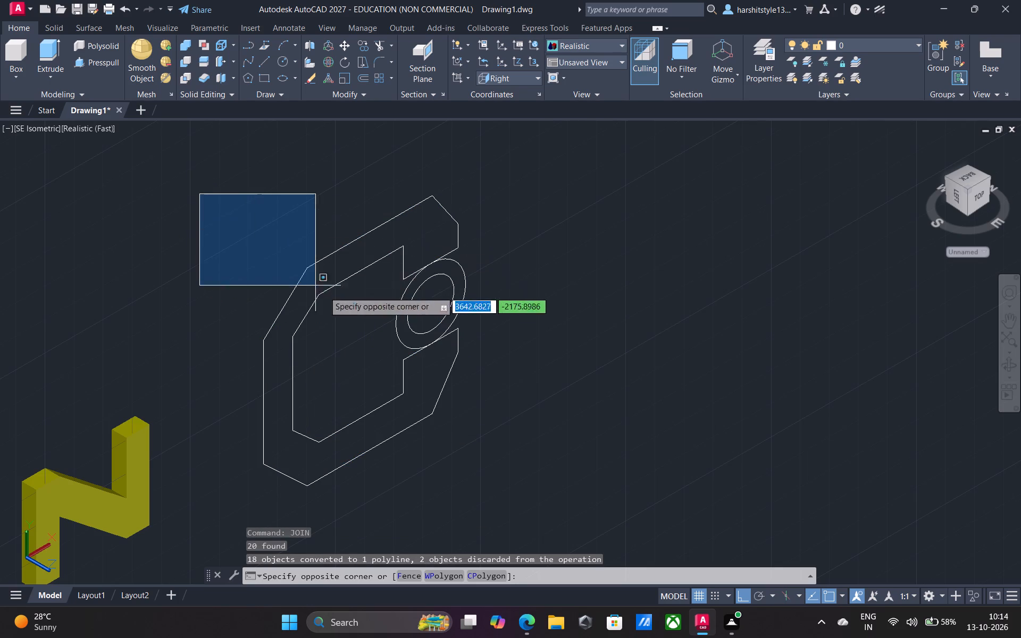
{"action": "left_click", "coordinate": [623, 538]}
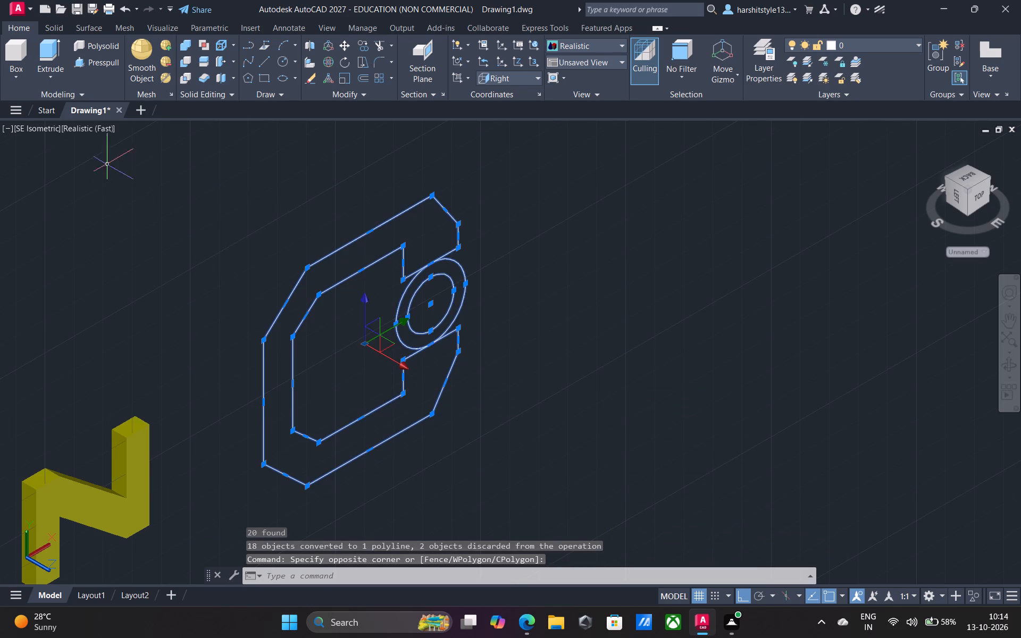
{"action": "left_click", "coordinate": [52, 53]}
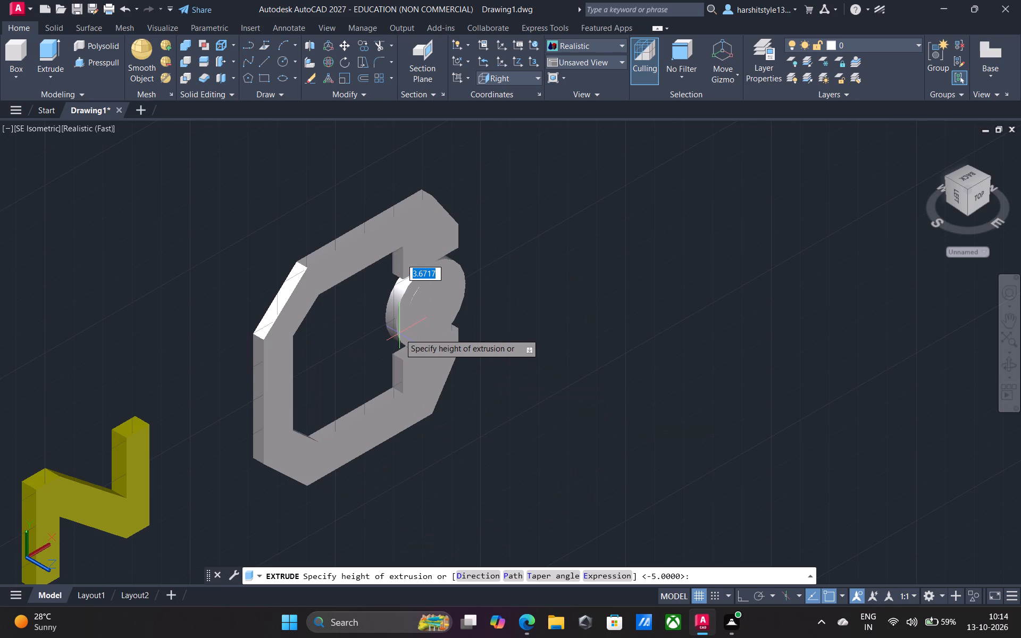
{"action": "type", "text": "10"}
{"action": "key", "text": "Return"}
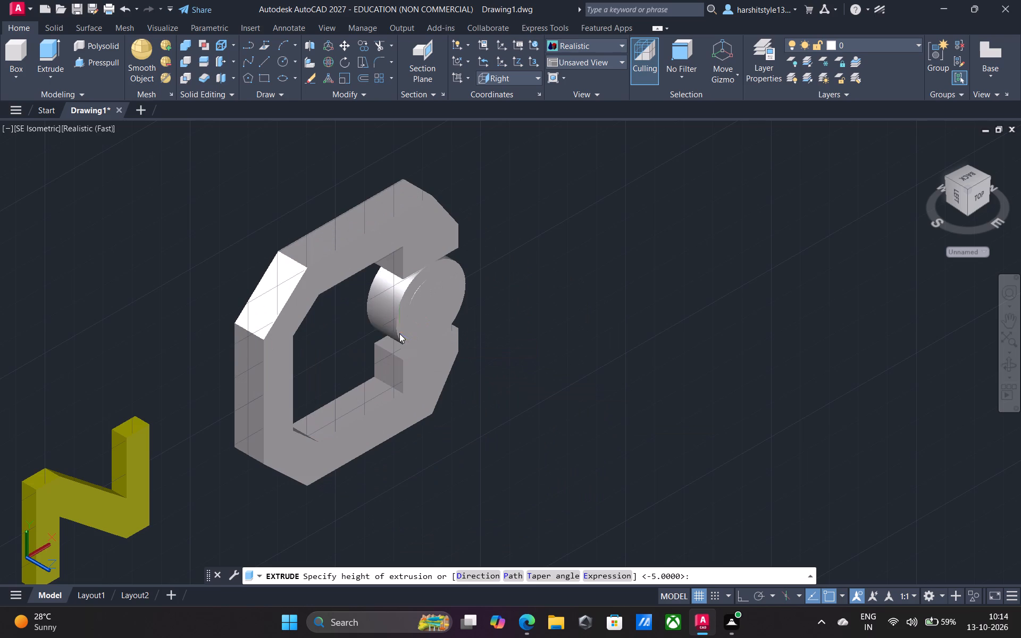
{"action": "key", "text": "Return"}
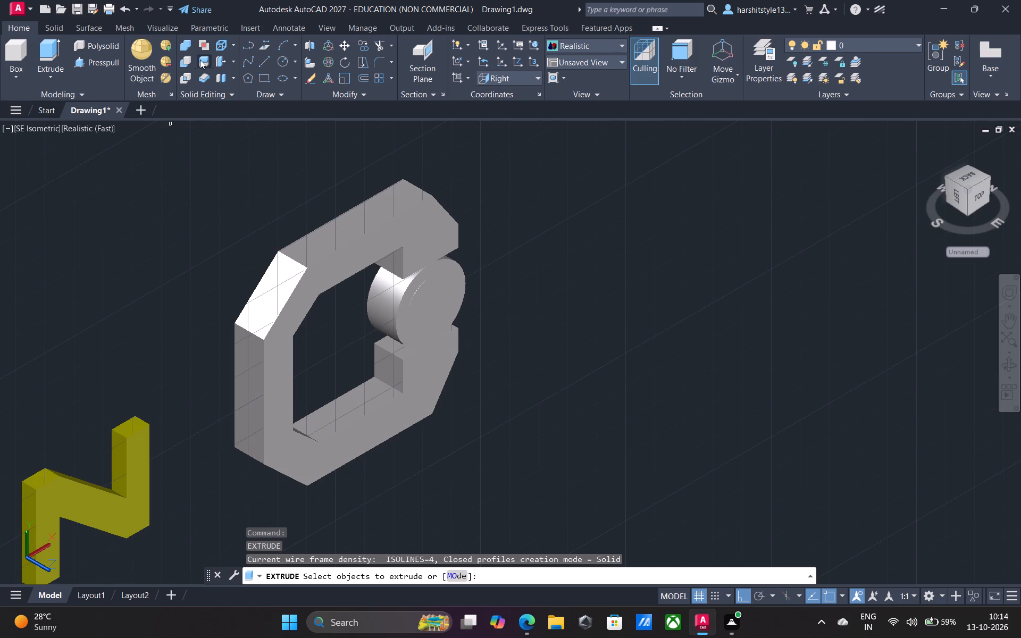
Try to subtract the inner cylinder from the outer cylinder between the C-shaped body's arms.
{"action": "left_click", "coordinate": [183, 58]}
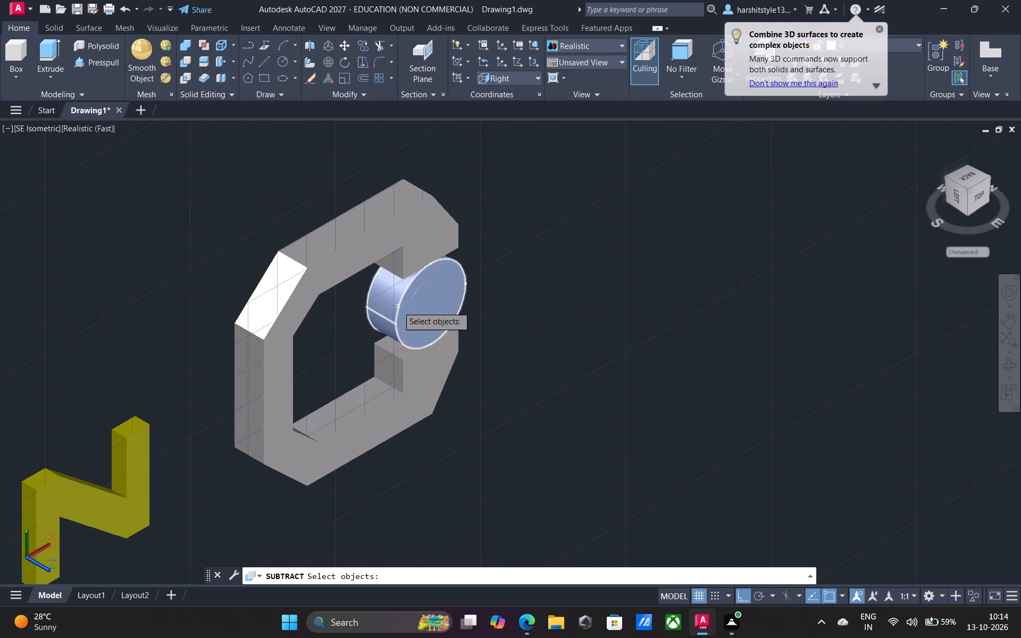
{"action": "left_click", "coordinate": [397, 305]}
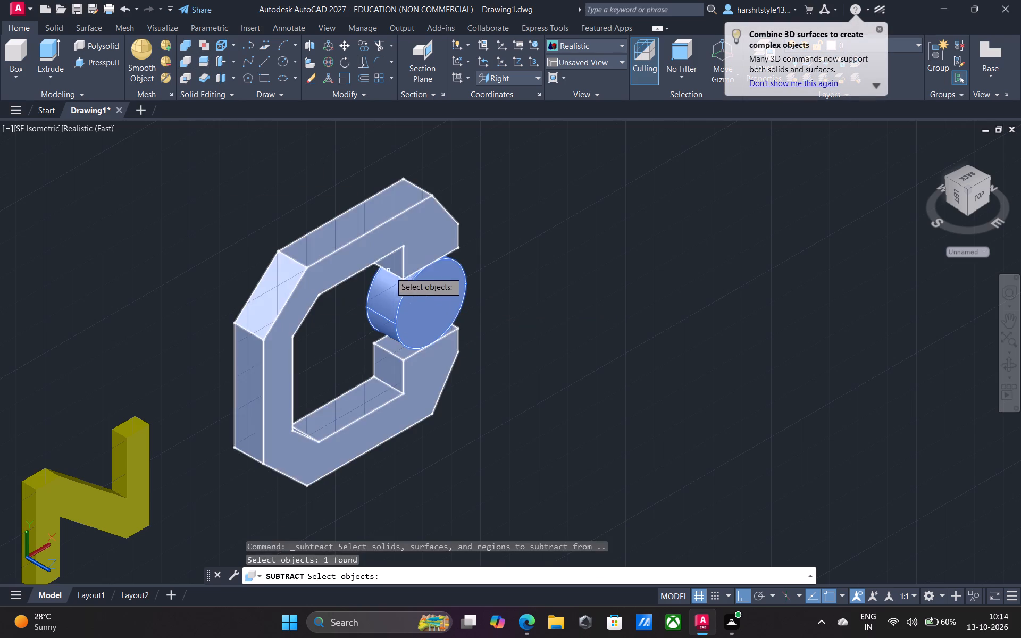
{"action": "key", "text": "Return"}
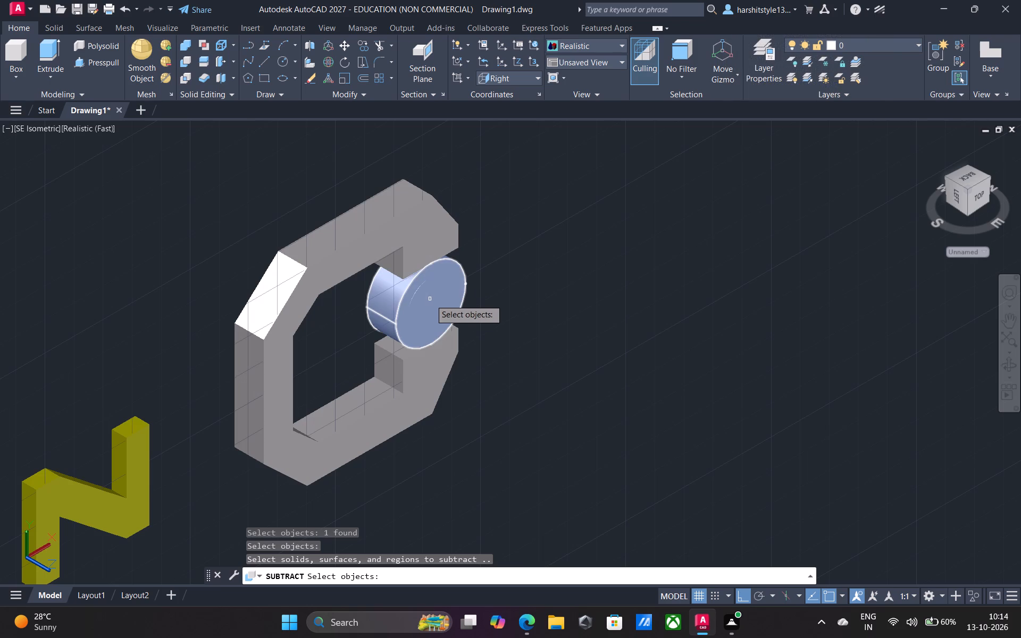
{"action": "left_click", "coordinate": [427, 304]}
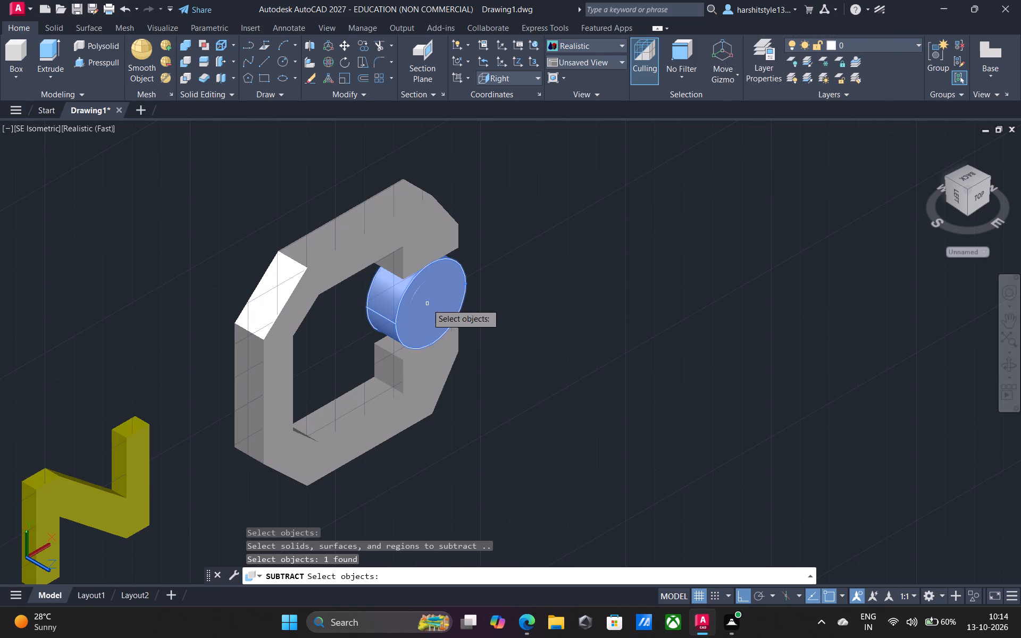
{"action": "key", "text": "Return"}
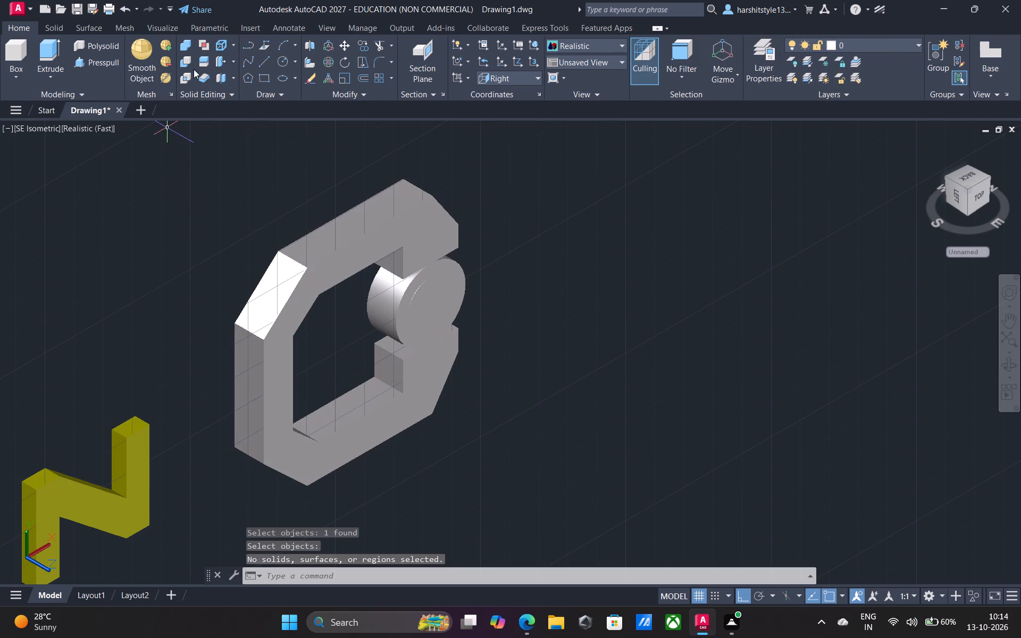
Subtract the inner cylinder from the outer cylinder between the arms to make a hollow ring.
{"action": "left_click", "coordinate": [186, 57]}
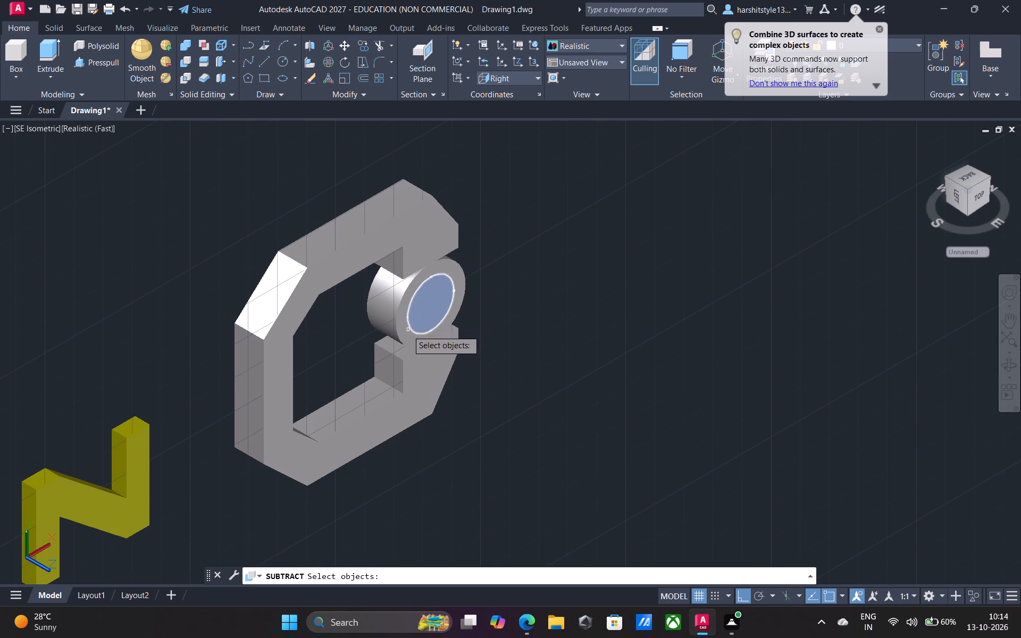
{"action": "left_click", "coordinate": [404, 333]}
{"action": "key", "text": "Return"}
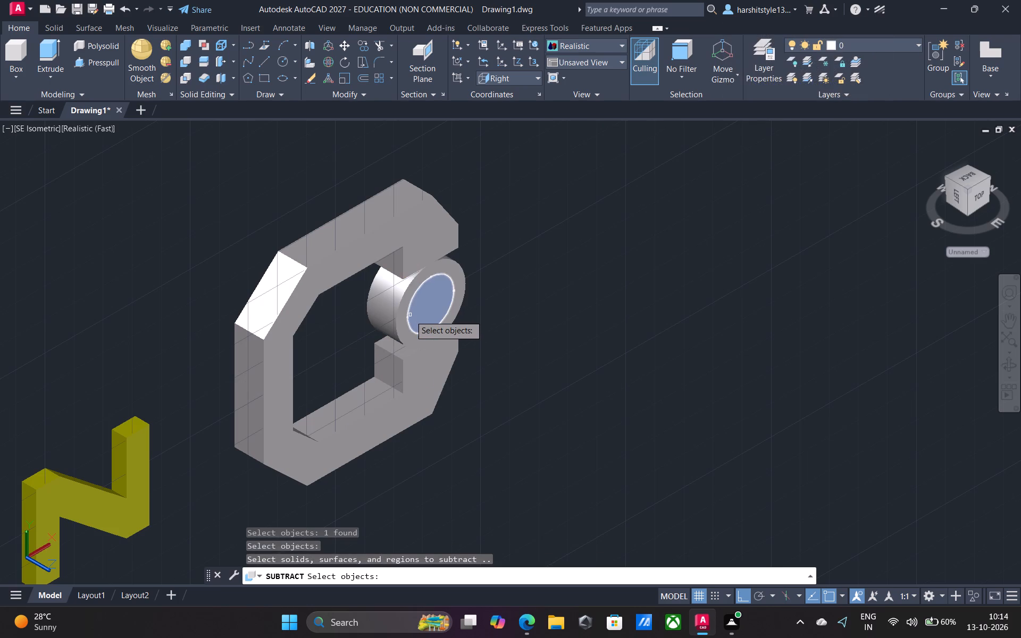
{"action": "left_click", "coordinate": [410, 315]}
{"action": "key", "text": "Return"}
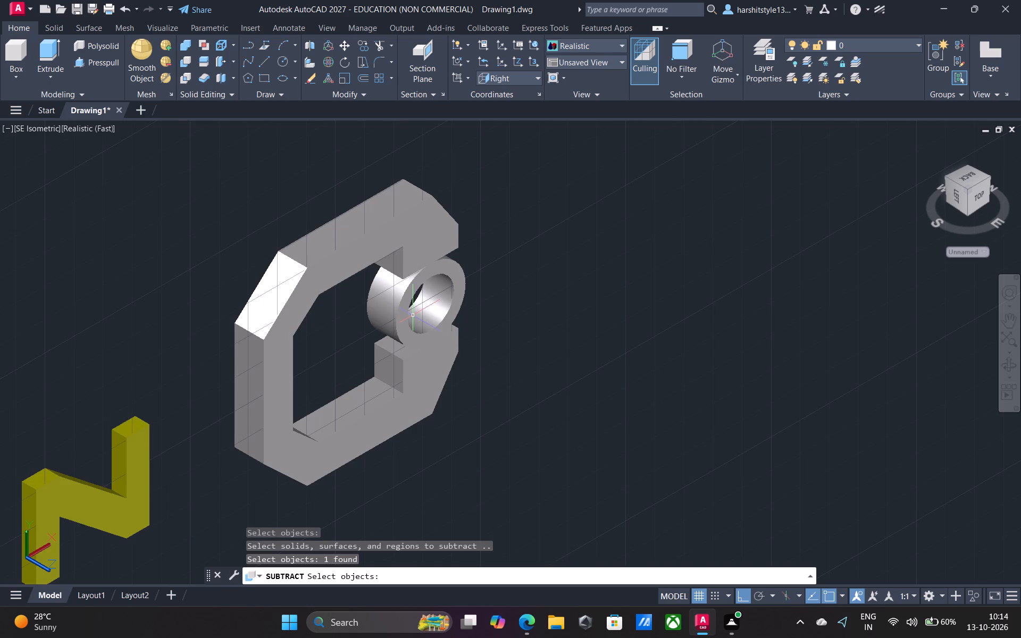
{"action": "scroll", "coordinate": [413, 315], "scroll_direction": "up", "scroll_amount": 1}
{"action": "scroll", "coordinate": [419, 309], "scroll_direction": "down", "scroll_amount": 1}
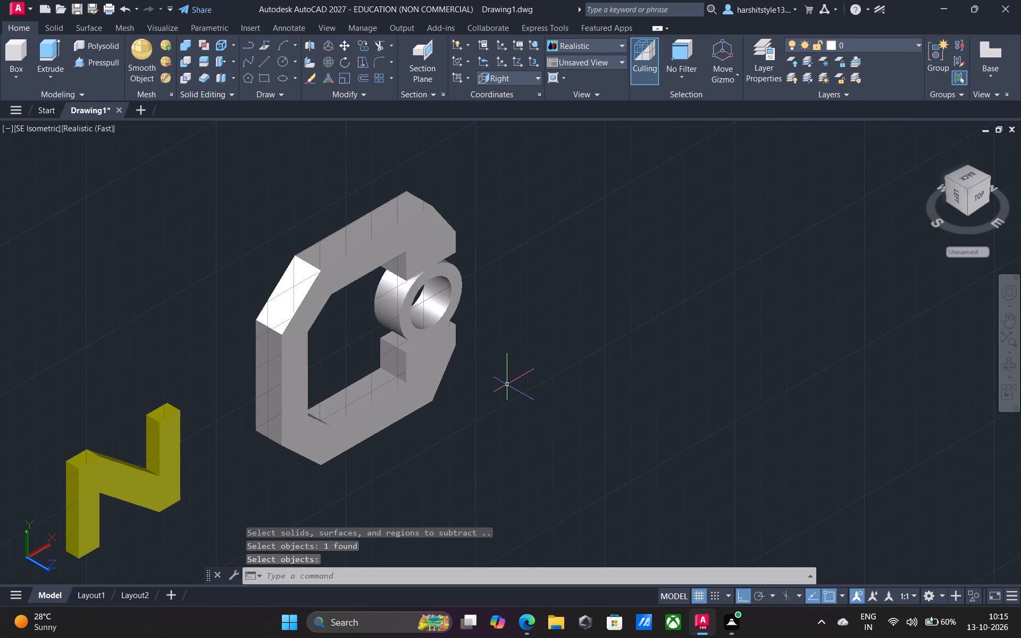
{"action": "key", "text": "Escape"}
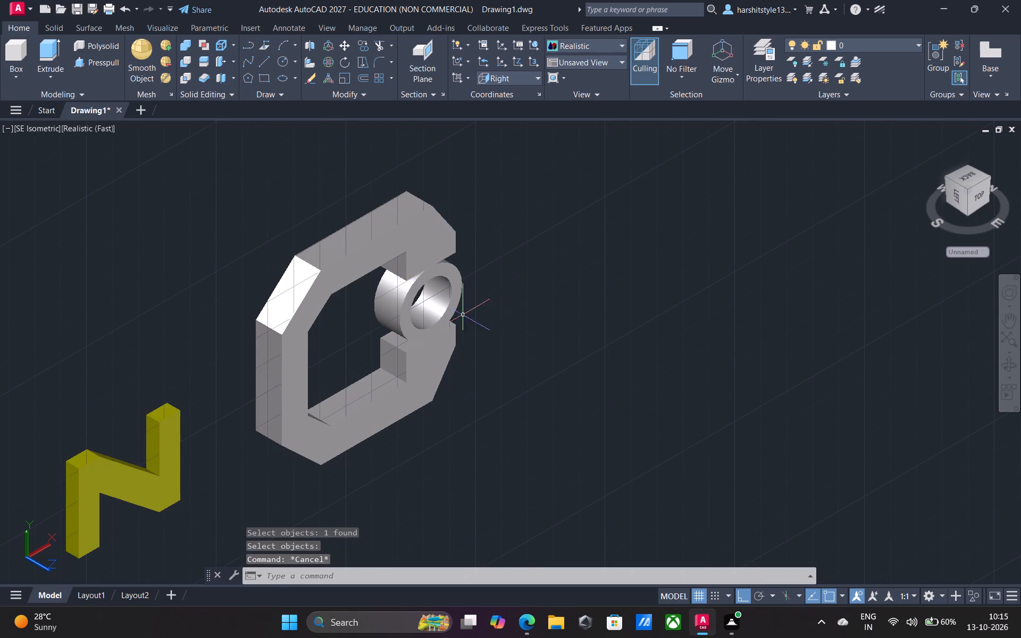
Set the color of the hollow ring between the arms to Green.
{"action": "double_click", "coordinate": [447, 280]}
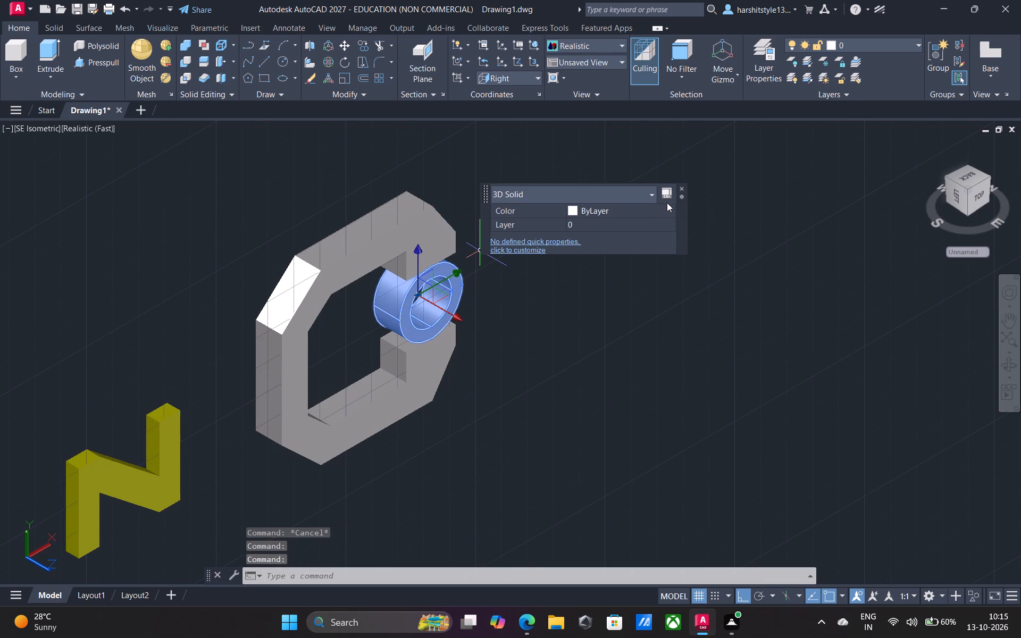
{"action": "left_click", "coordinate": [617, 211]}
{"action": "left_click", "coordinate": [670, 208]}
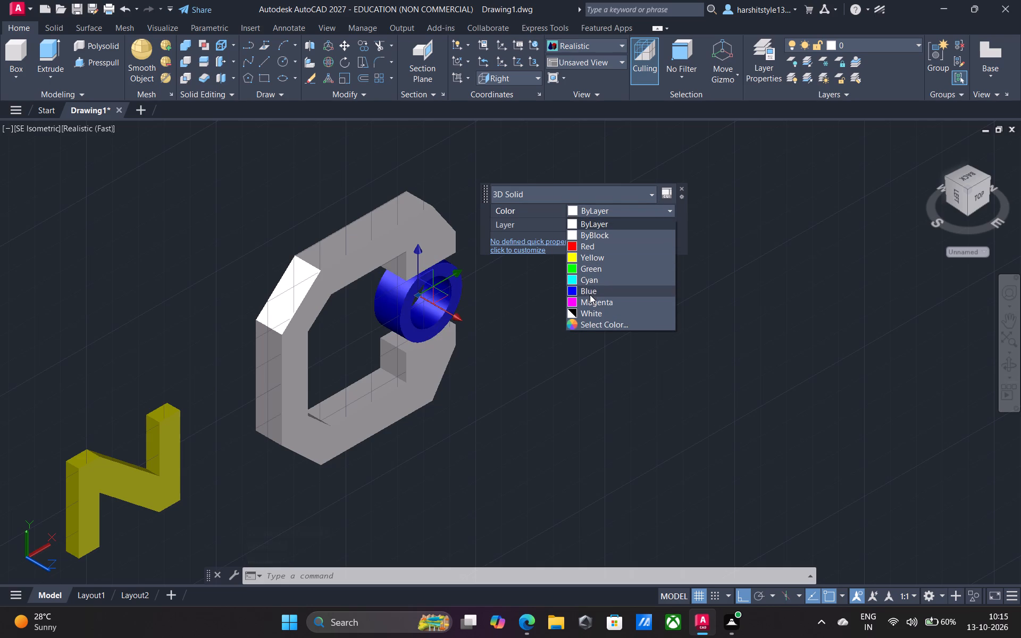
{"action": "left_click", "coordinate": [594, 267]}
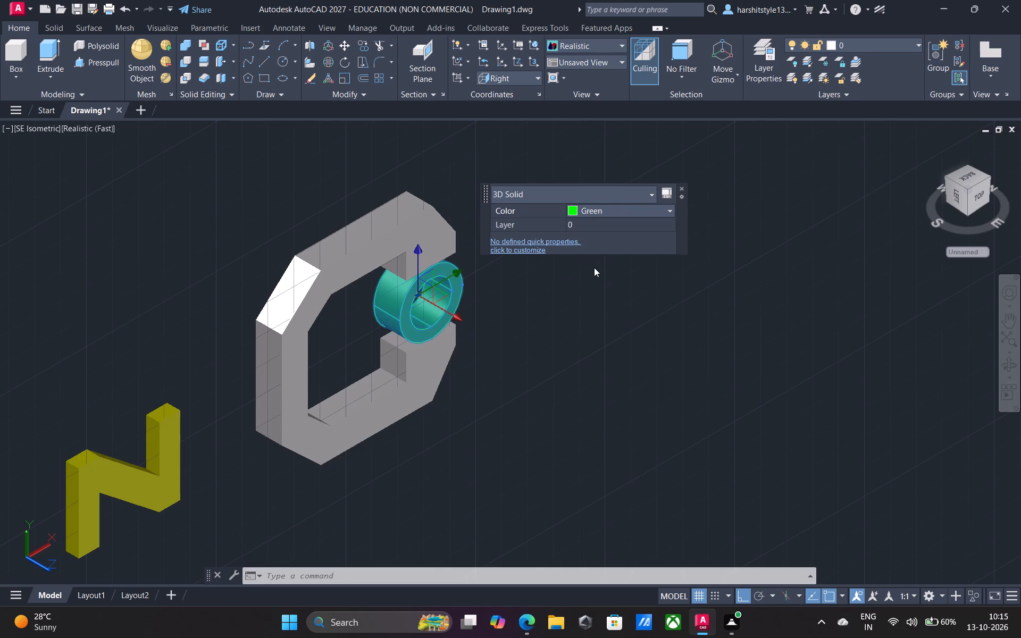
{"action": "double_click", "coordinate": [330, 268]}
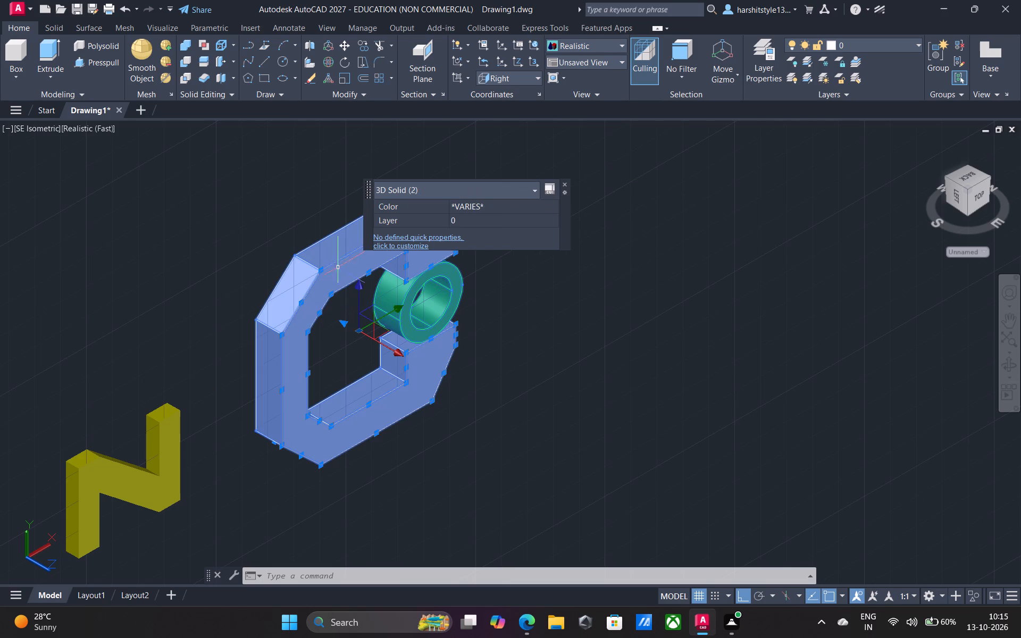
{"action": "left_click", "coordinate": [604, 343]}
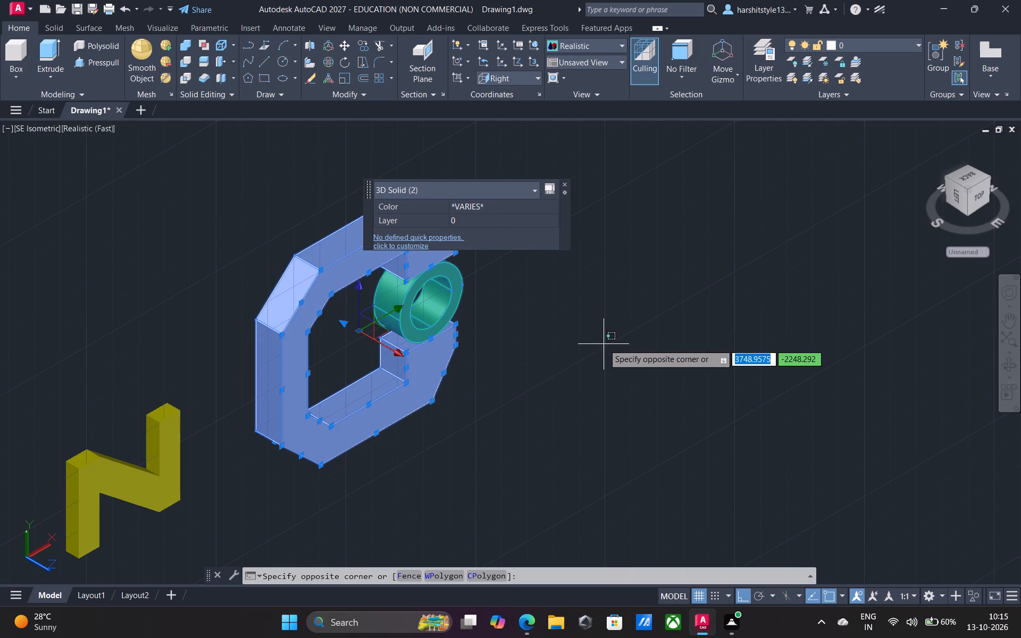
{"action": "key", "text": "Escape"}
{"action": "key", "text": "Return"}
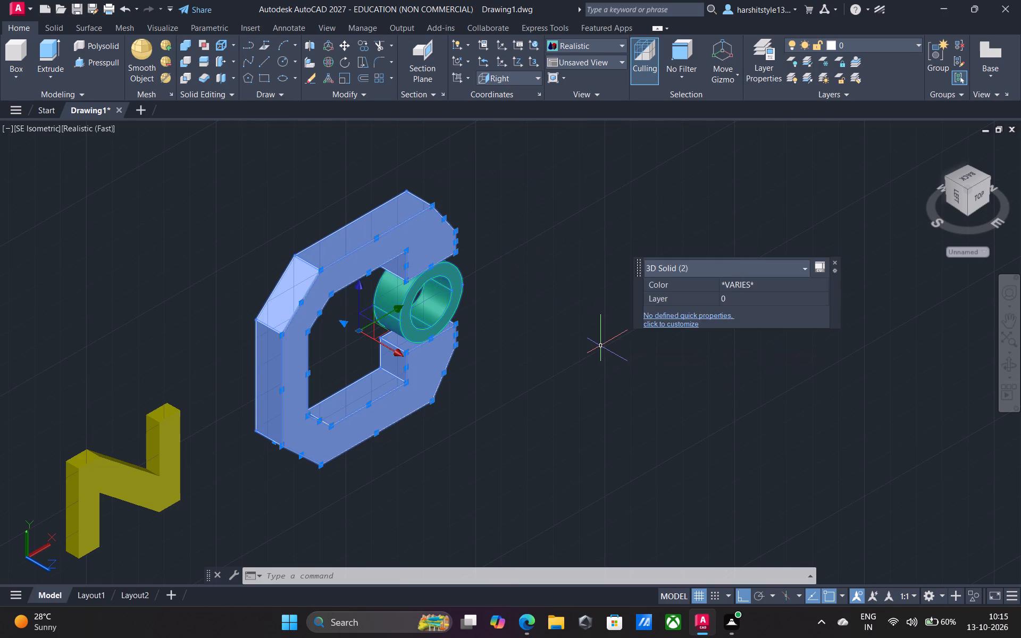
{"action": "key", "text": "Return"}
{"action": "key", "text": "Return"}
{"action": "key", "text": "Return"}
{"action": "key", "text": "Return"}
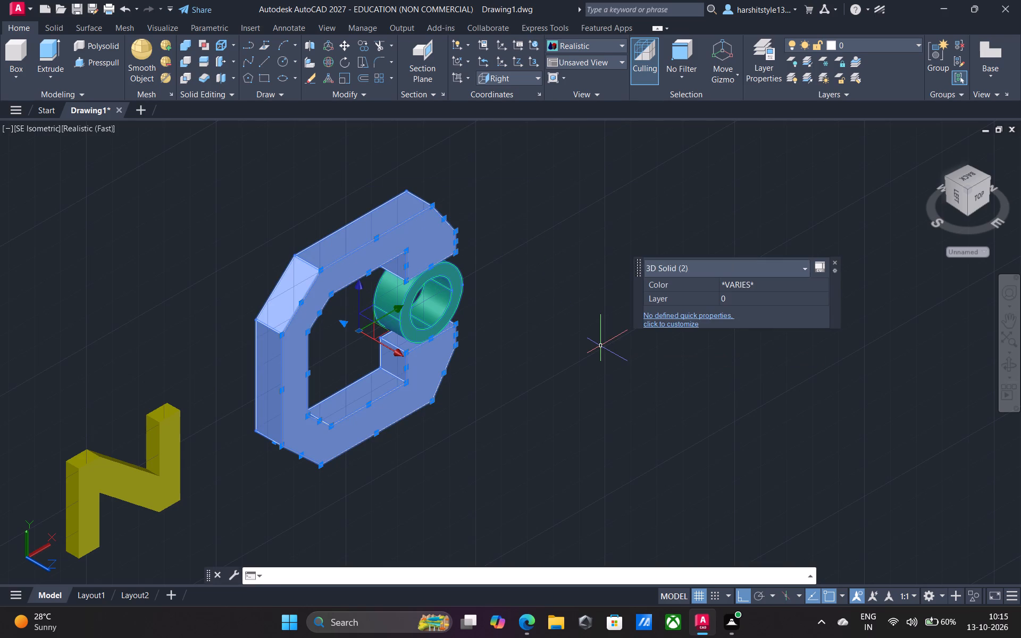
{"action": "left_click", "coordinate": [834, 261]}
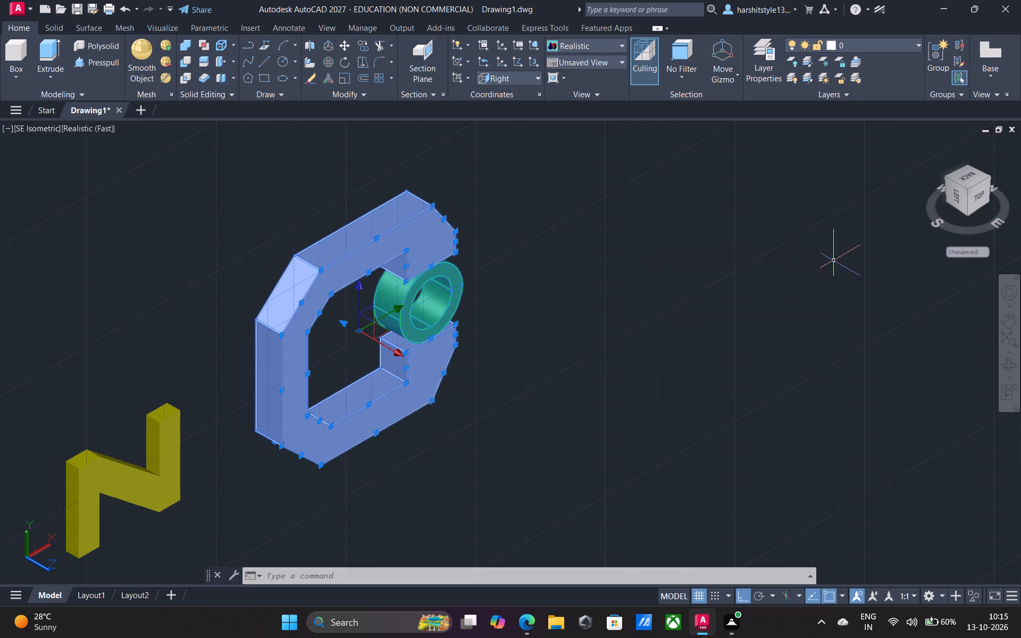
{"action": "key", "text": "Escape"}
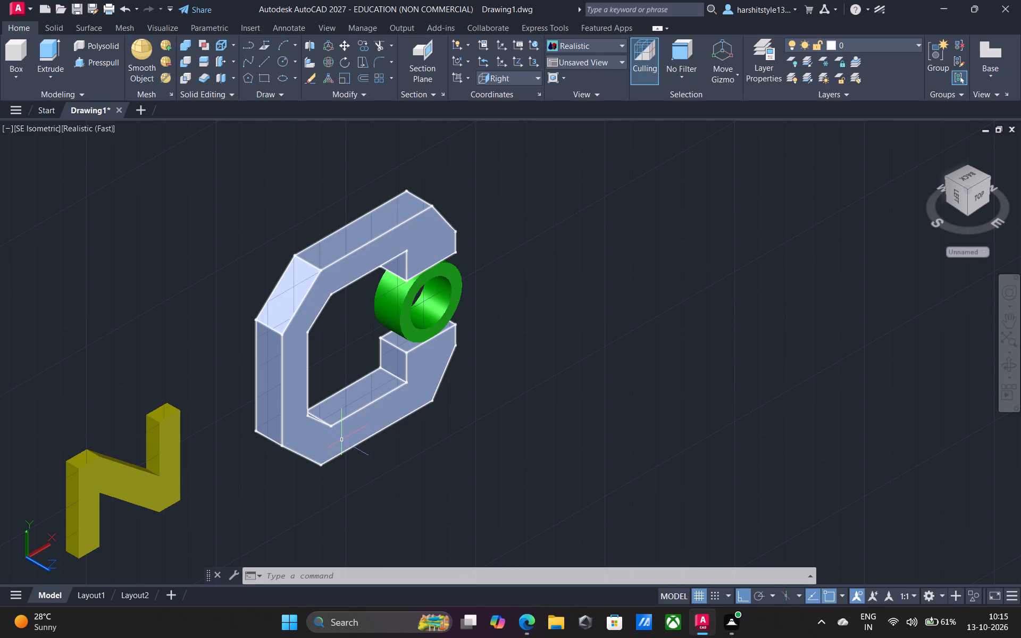
Set the color of the C-shaped solid to Cyan.
{"action": "left_click", "coordinate": [341, 439]}
{"action": "double_click", "coordinate": [341, 439]}
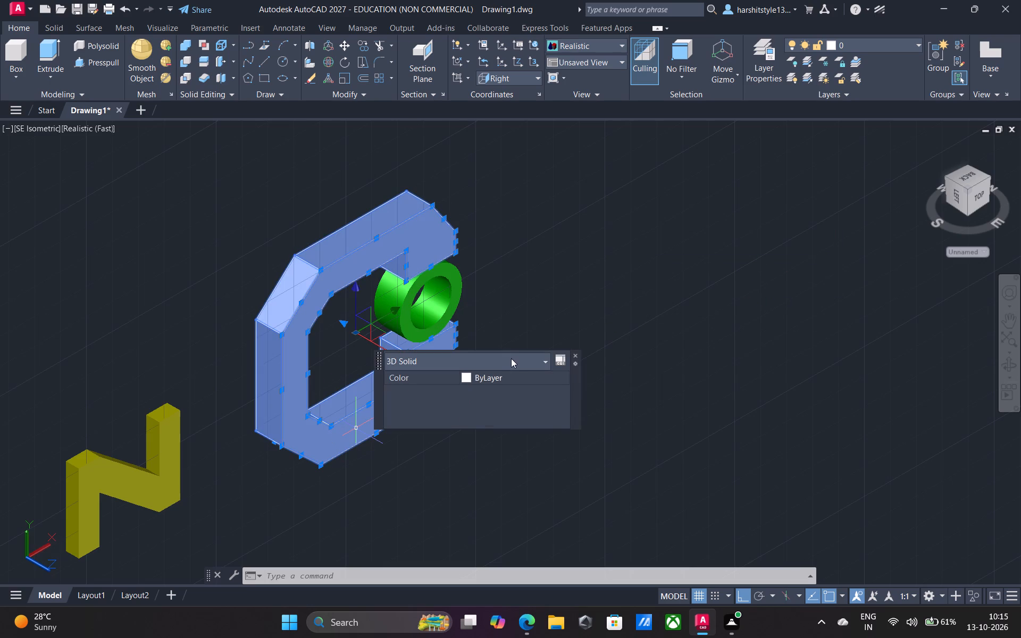
{"action": "left_click", "coordinate": [516, 375]}
{"action": "left_click", "coordinate": [563, 379]}
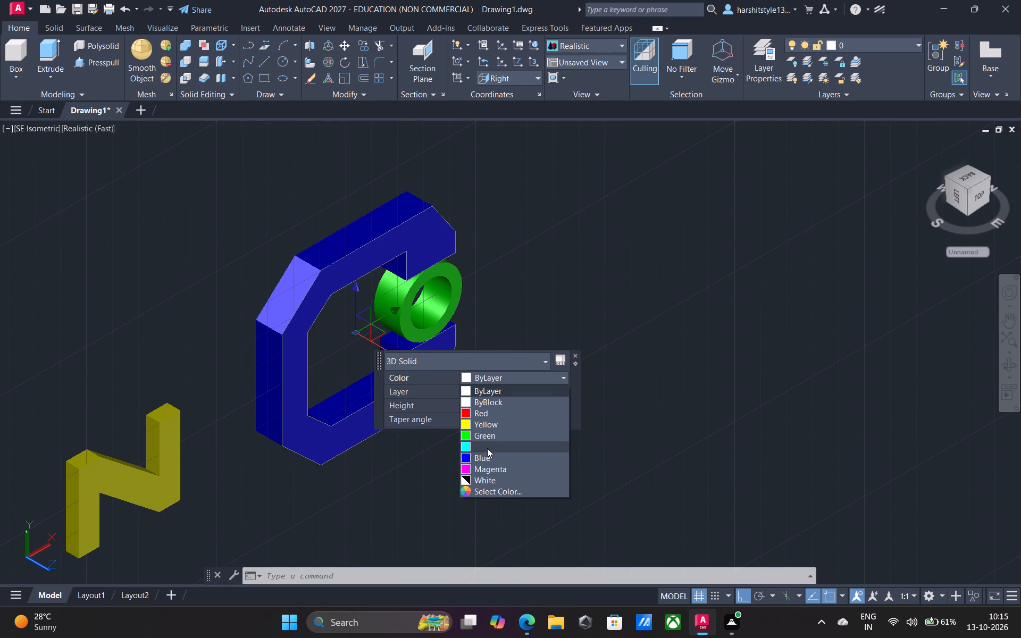
{"action": "left_click", "coordinate": [487, 448]}
{"action": "key", "text": "Return"}
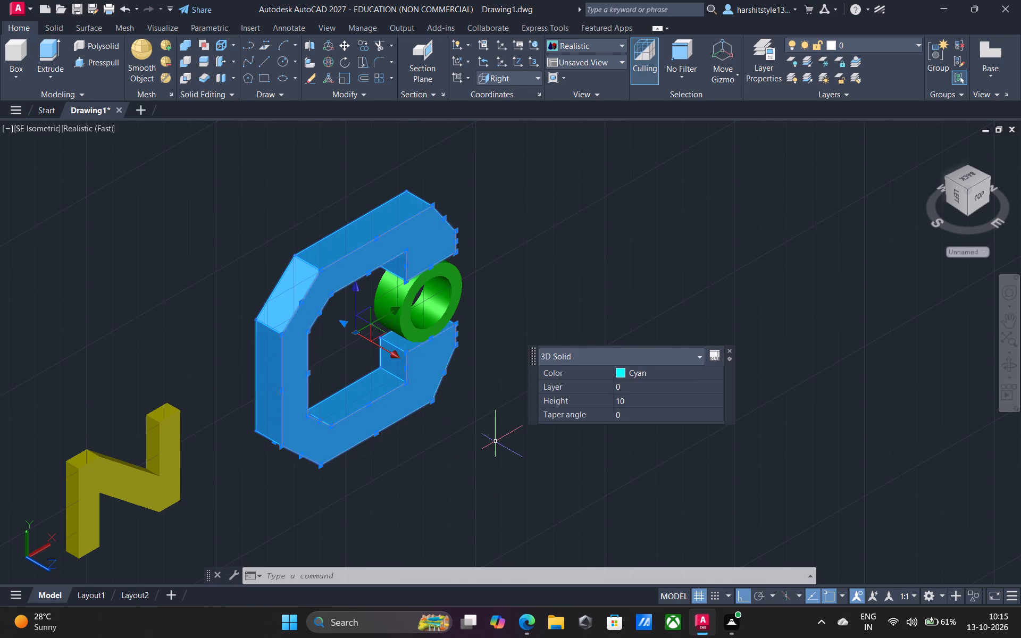
{"action": "key", "text": "Return"}
{"action": "key", "text": "Return"}
{"action": "key", "text": "Return"}
{"action": "left_click", "coordinate": [730, 349]}
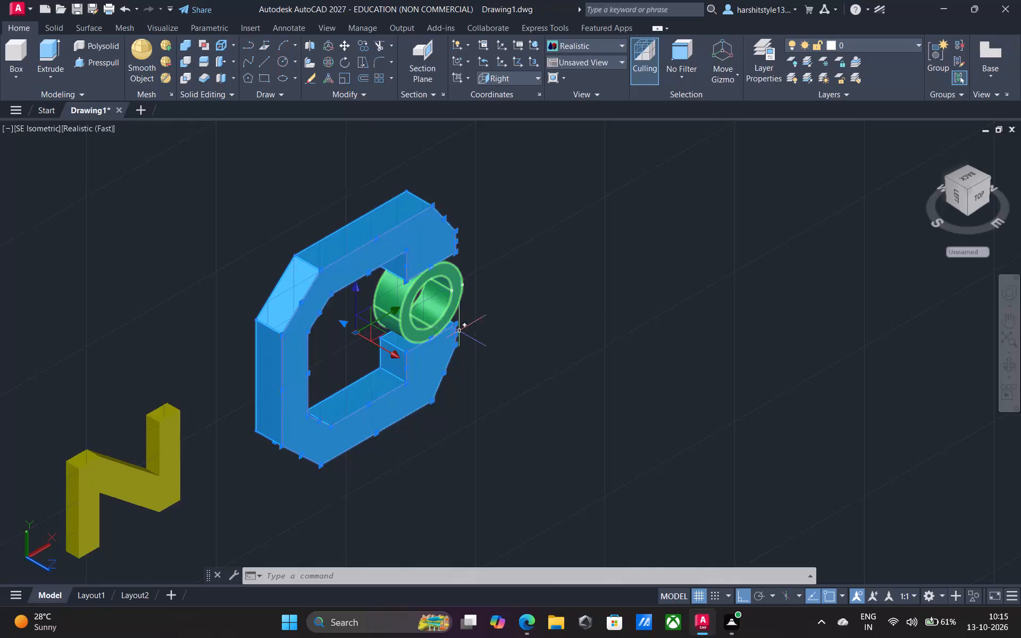
{"action": "key", "text": "Return"}
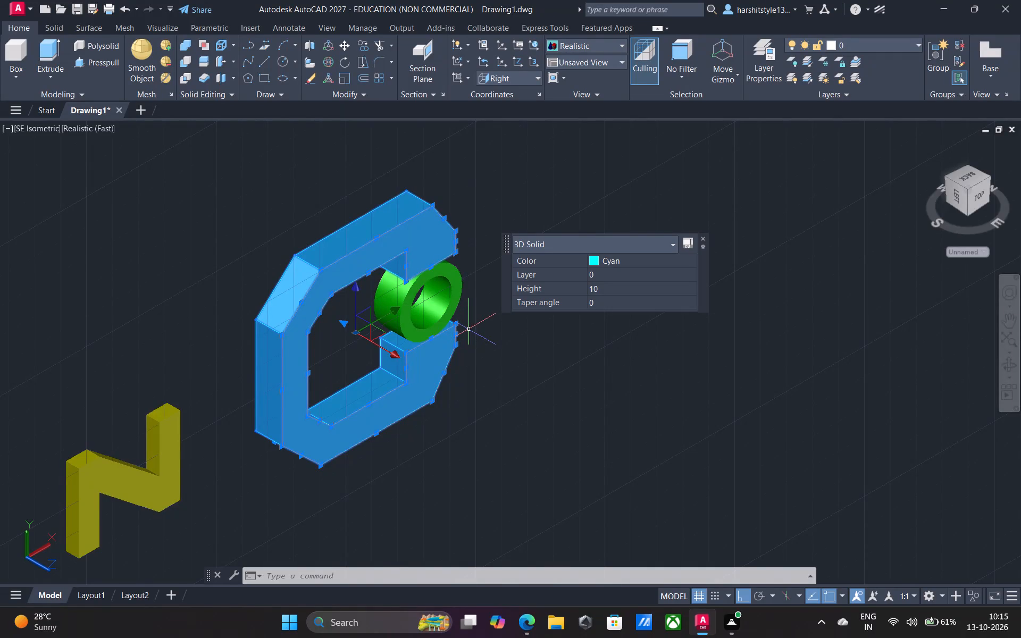
Deselect the C-shaped solid and turn off the drawing grid display.
{"action": "left_click", "coordinate": [704, 236]}
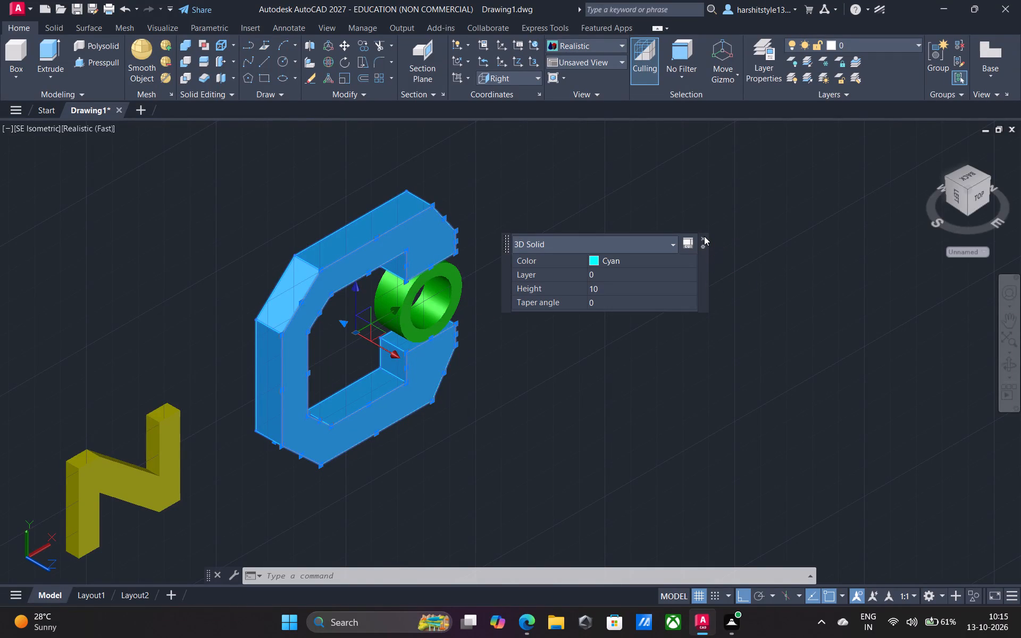
{"action": "left_click", "coordinate": [701, 239]}
{"action": "key", "text": "Escape"}
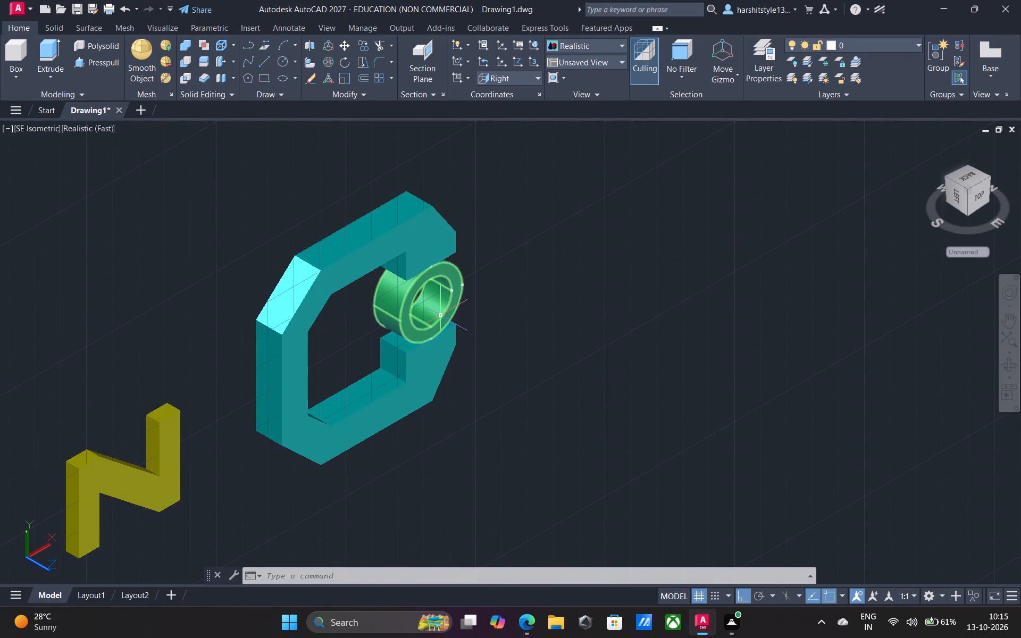
{"action": "left_click", "coordinate": [450, 290]}
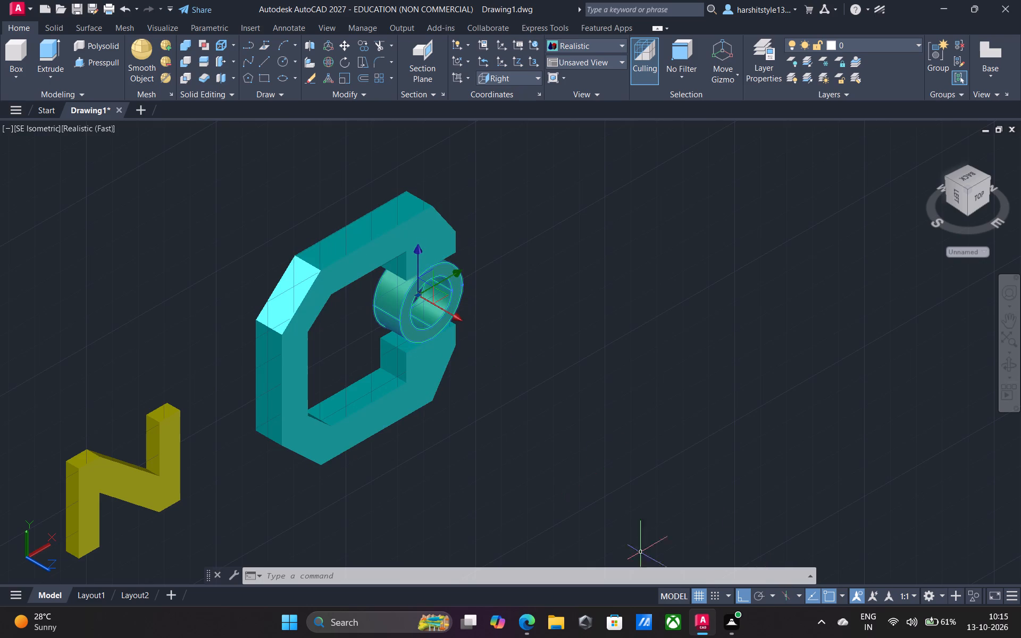
{"action": "left_click", "coordinate": [698, 599]}
{"action": "key", "text": "Escape"}
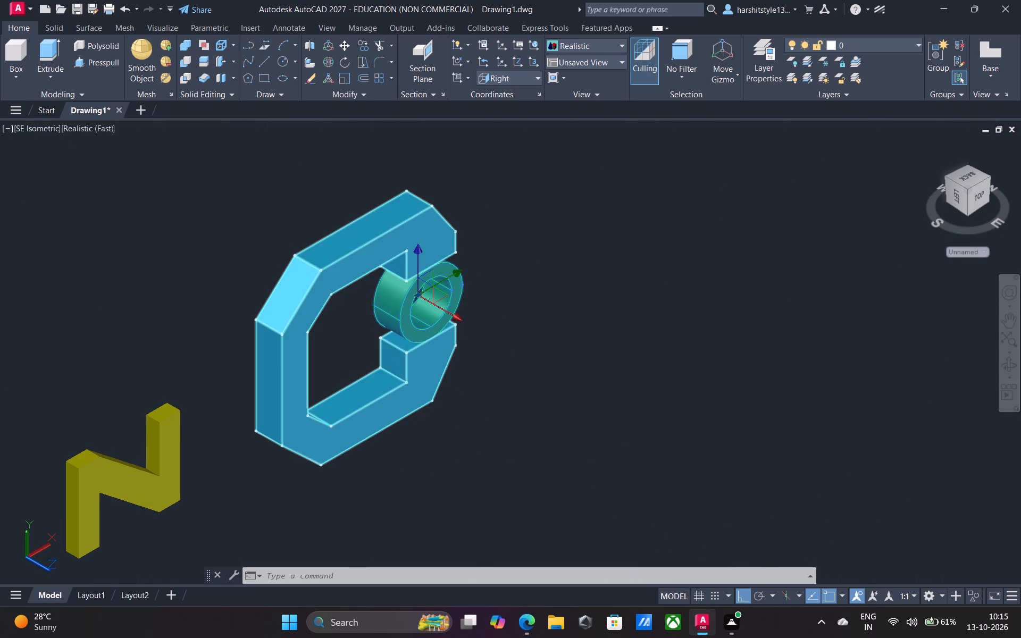
Set the color of the hollow ring between the C-shaped solid's arms to index color 220.
{"action": "left_click", "coordinate": [412, 323]}
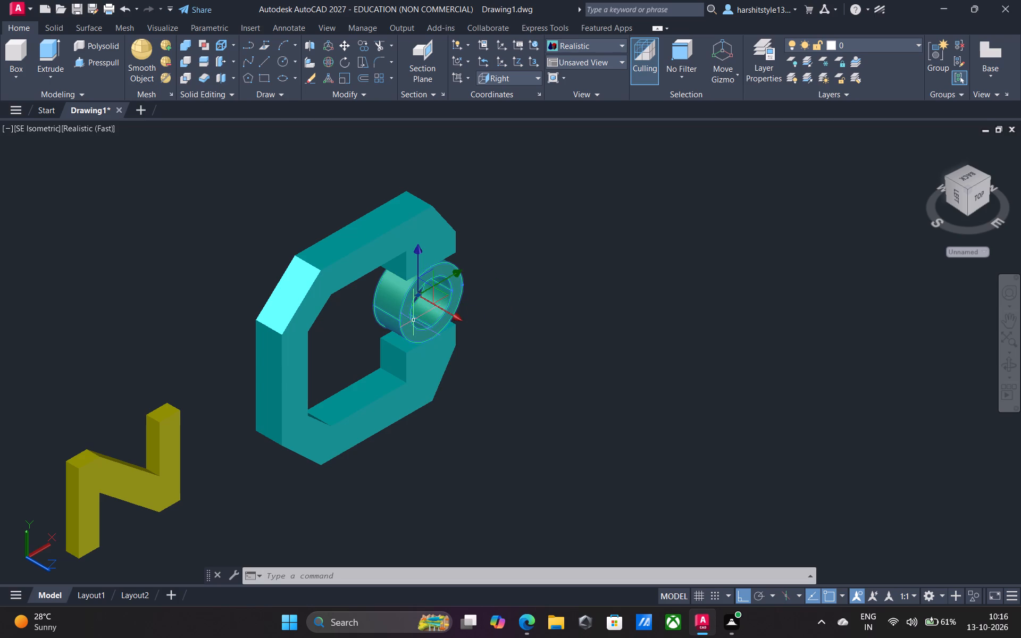
{"action": "double_click", "coordinate": [413, 320]}
{"action": "left_click", "coordinate": [571, 251]}
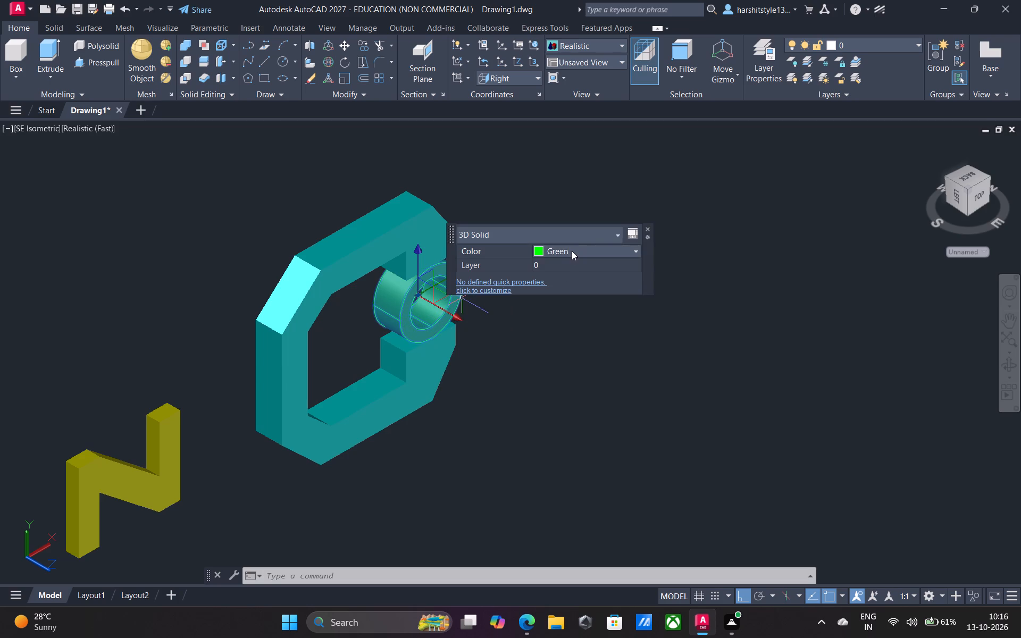
{"action": "left_click", "coordinate": [635, 250]}
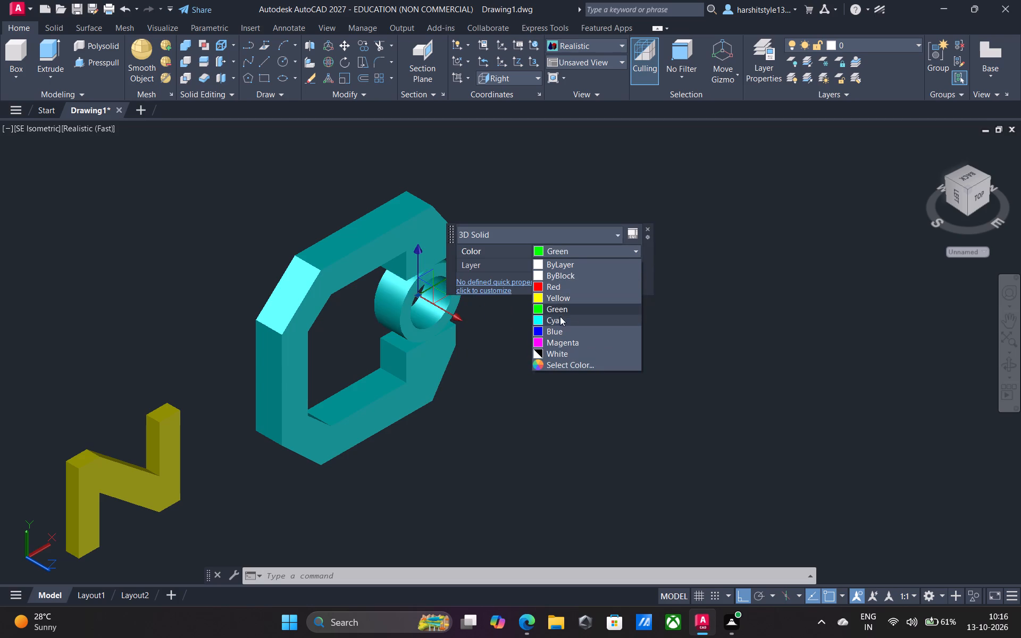
{"action": "left_click", "coordinate": [581, 368]}
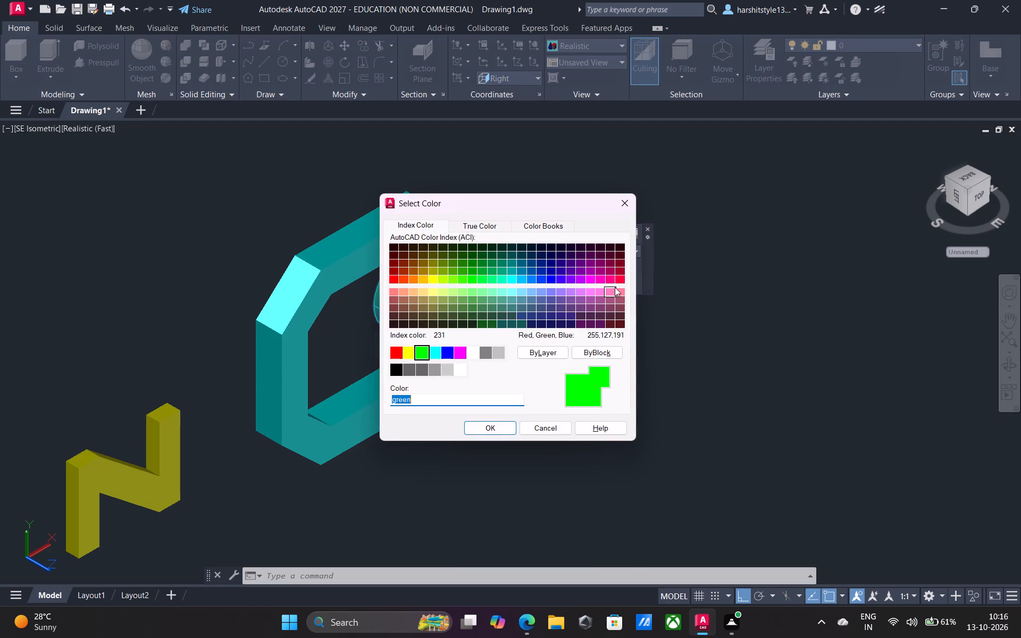
{"action": "left_click", "coordinate": [600, 280]}
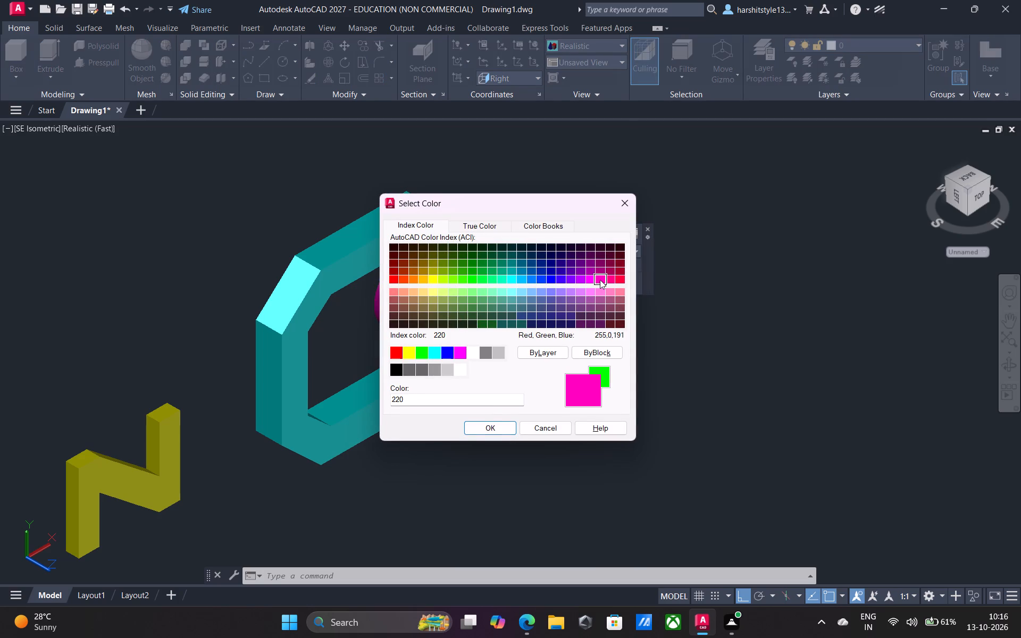
{"action": "left_click", "coordinate": [490, 427]}
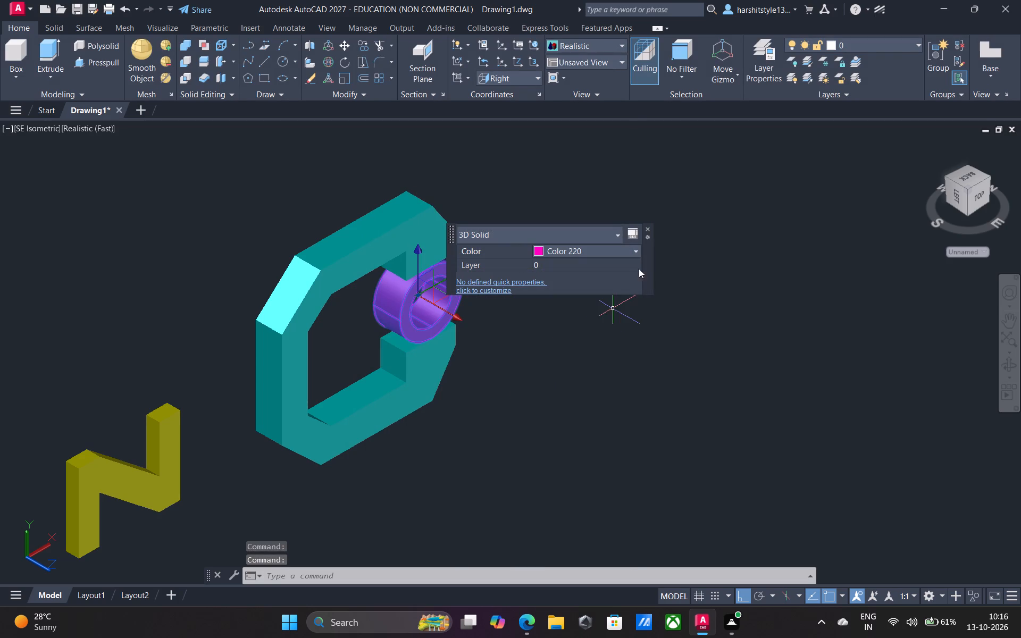
{"action": "key", "text": "Return"}
{"action": "key", "text": "Return"}
{"action": "key", "text": "Return"}
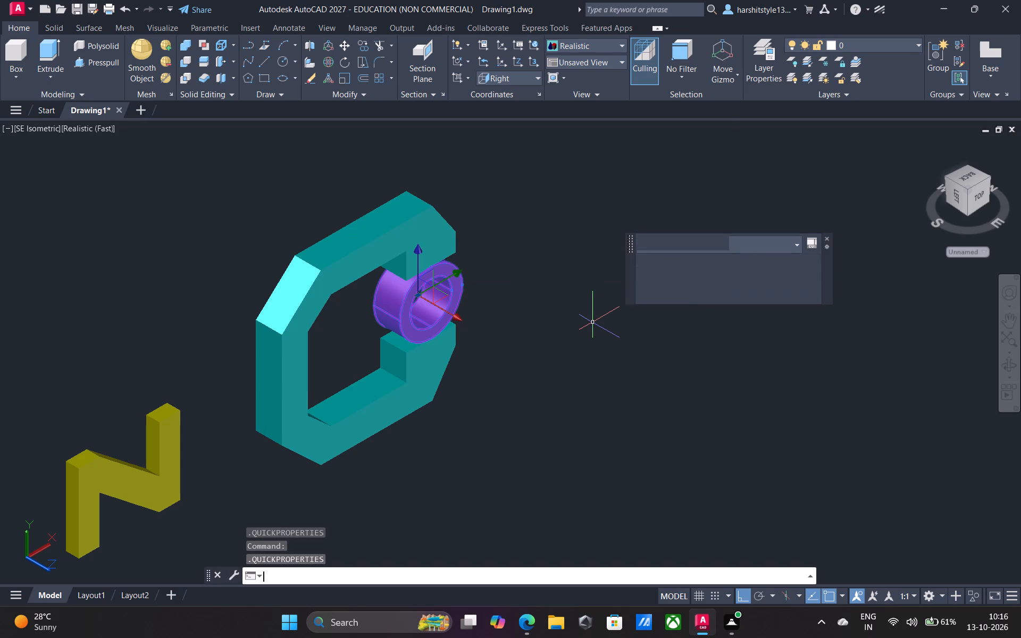
{"action": "key", "text": "Escape"}
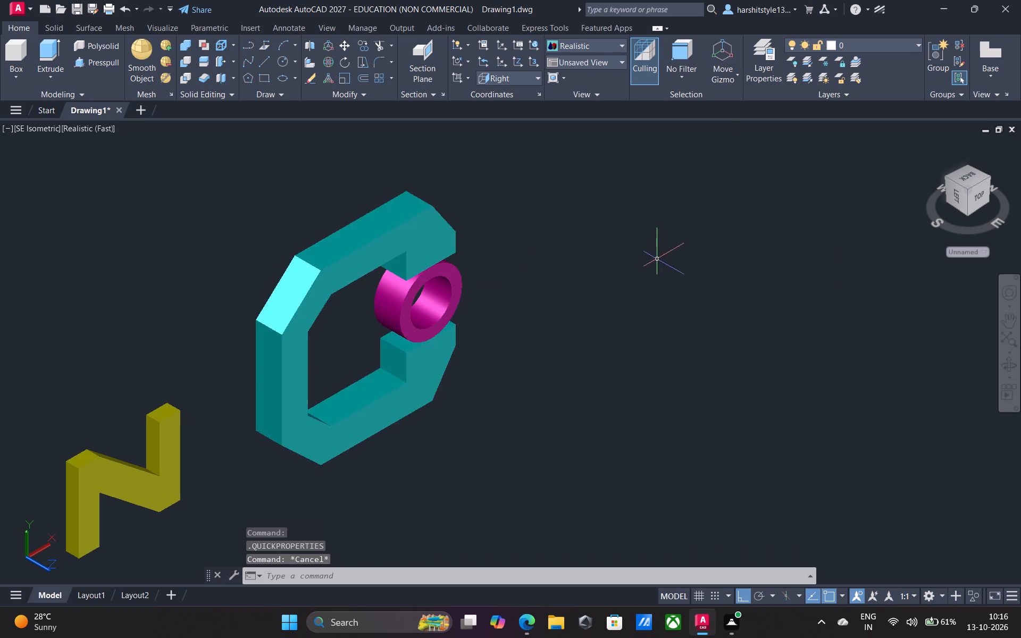
Apply index color 102 to the ring's inner circular edge with Color Edges.
{"action": "scroll", "coordinate": [657, 262], "scroll_direction": "down", "scroll_amount": 3}
{"action": "scroll", "coordinate": [554, 363], "scroll_direction": "up", "scroll_amount": 1}
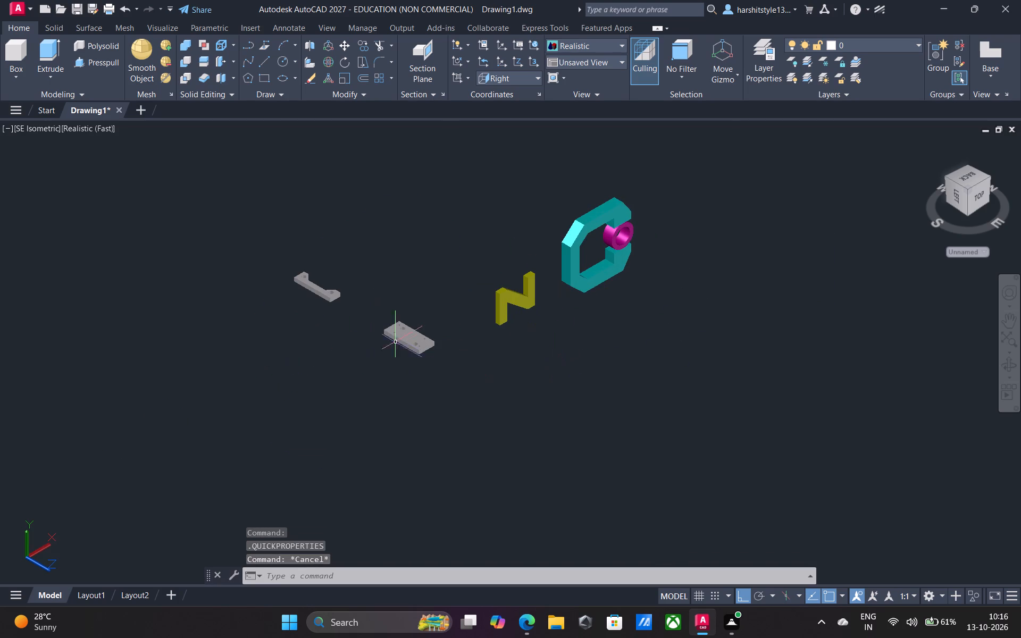
{"action": "middle_click_drag", "start_coordinate": [614, 337], "coordinate": [439, 371]}
{"action": "scroll", "coordinate": [465, 274], "scroll_direction": "up", "scroll_amount": 3}
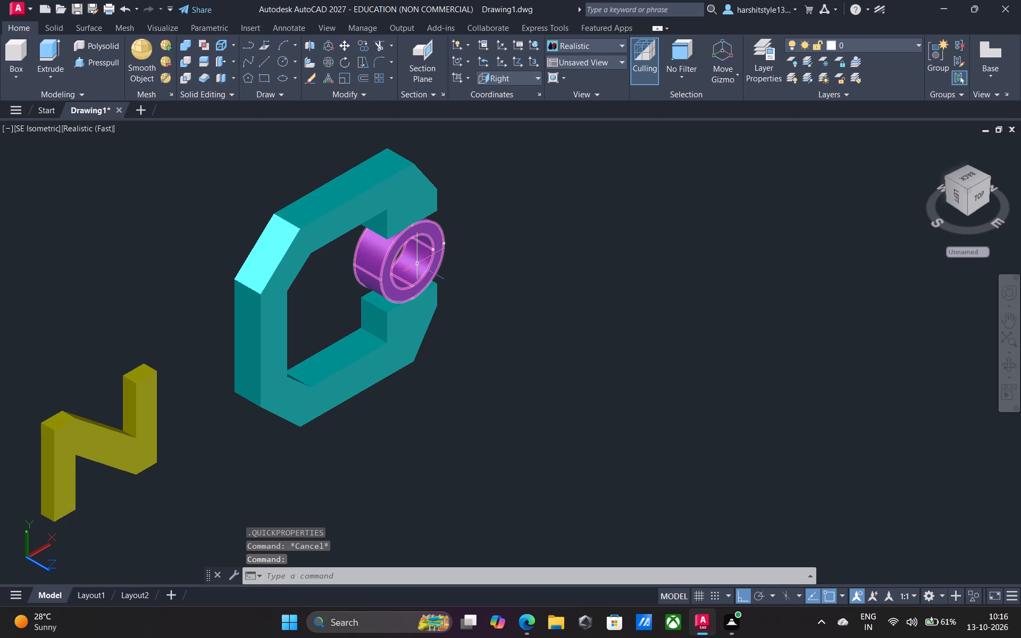
{"action": "left_click", "coordinate": [231, 91]}
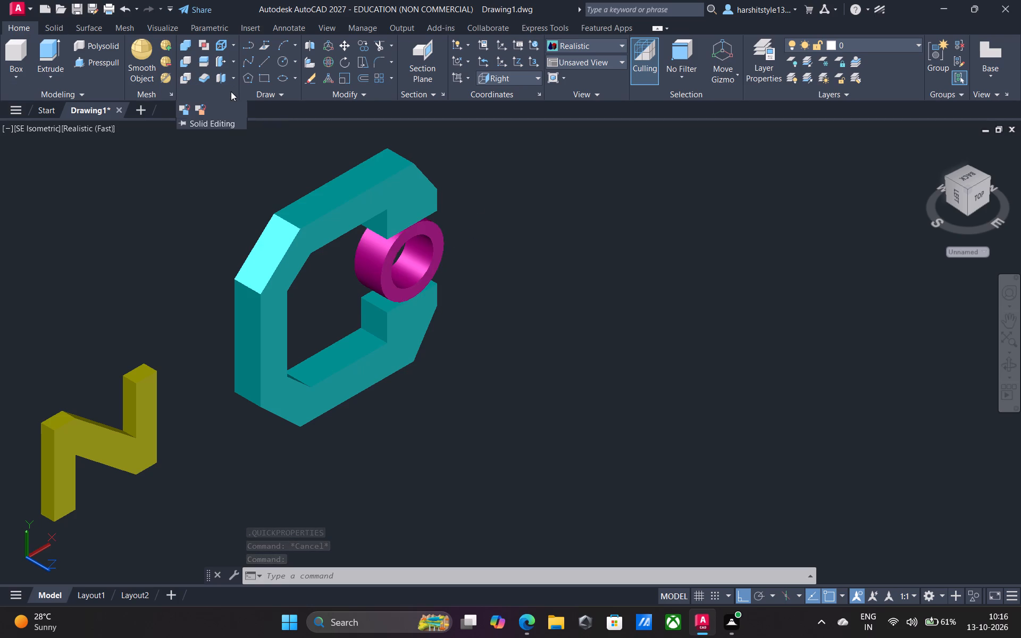
{"action": "left_click", "coordinate": [233, 44]}
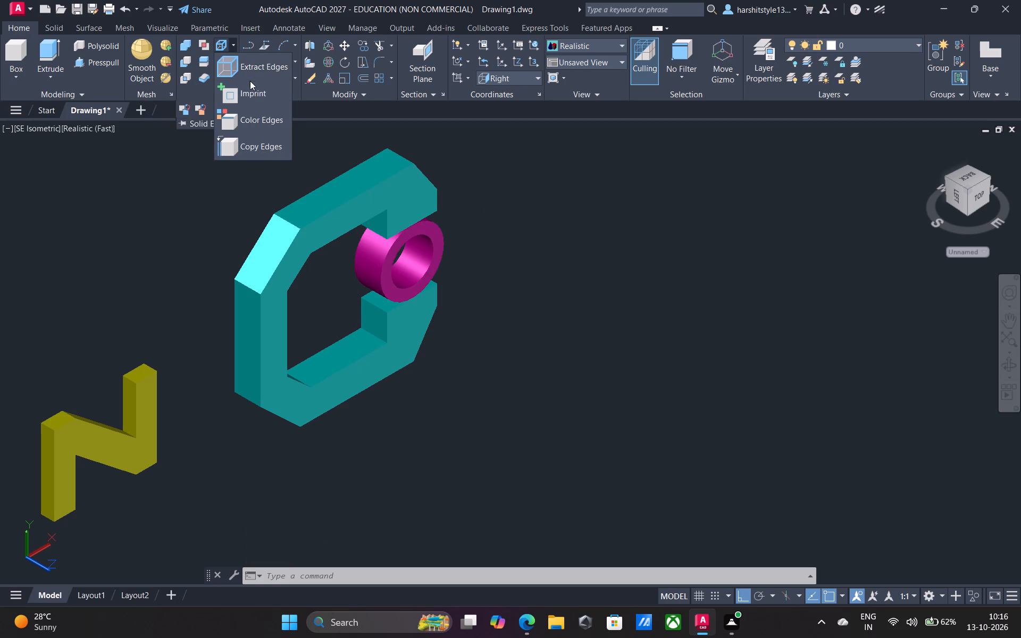
{"action": "left_click", "coordinate": [271, 119]}
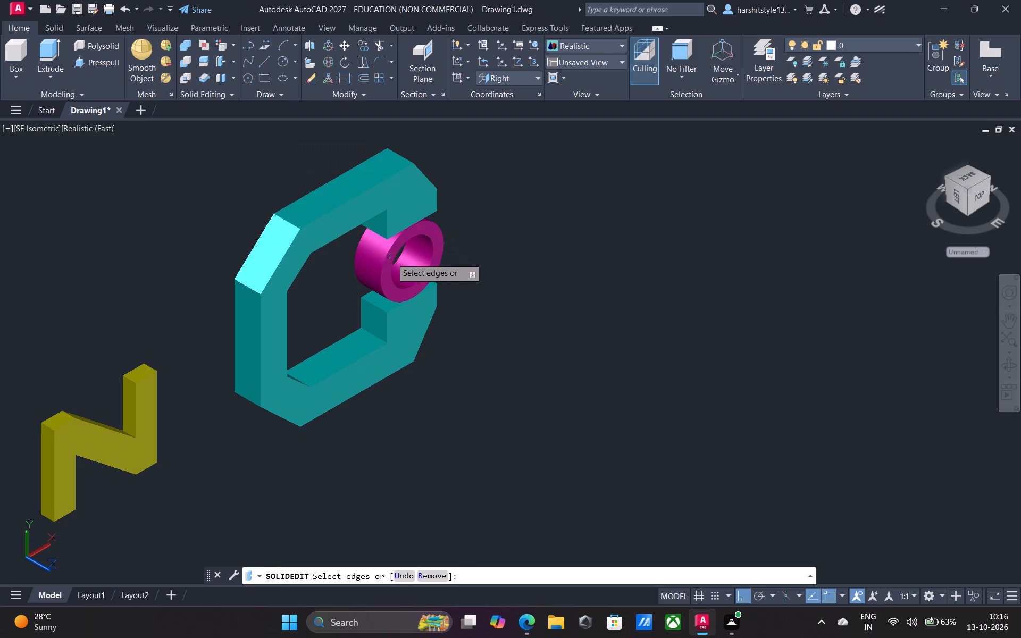
{"action": "left_click", "coordinate": [425, 245]}
{"action": "double_click", "coordinate": [425, 245]}
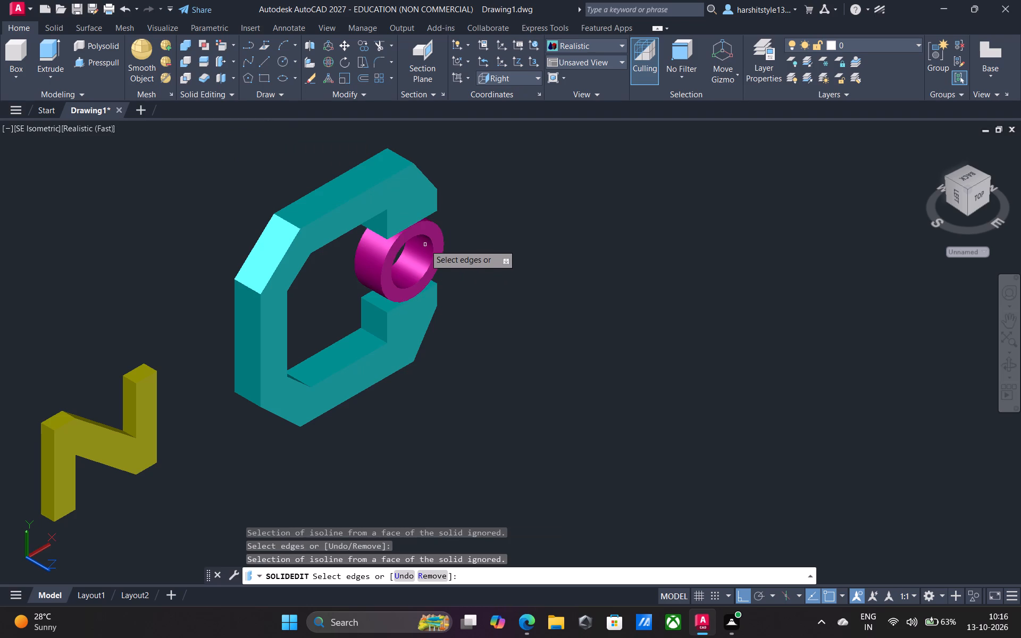
{"action": "left_click", "coordinate": [391, 272]}
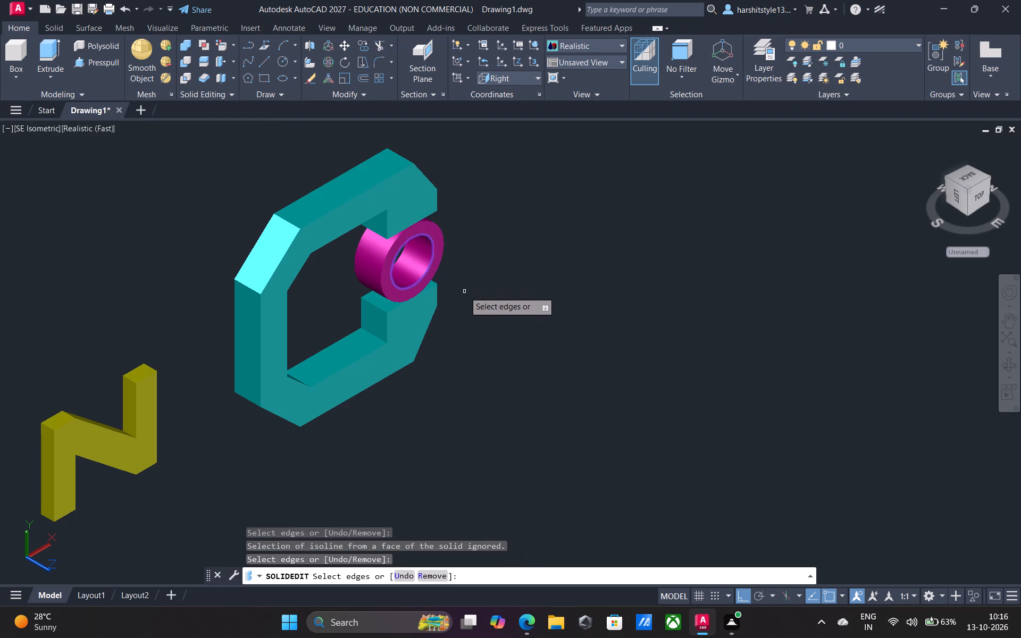
{"action": "right_click", "coordinate": [460, 292]}
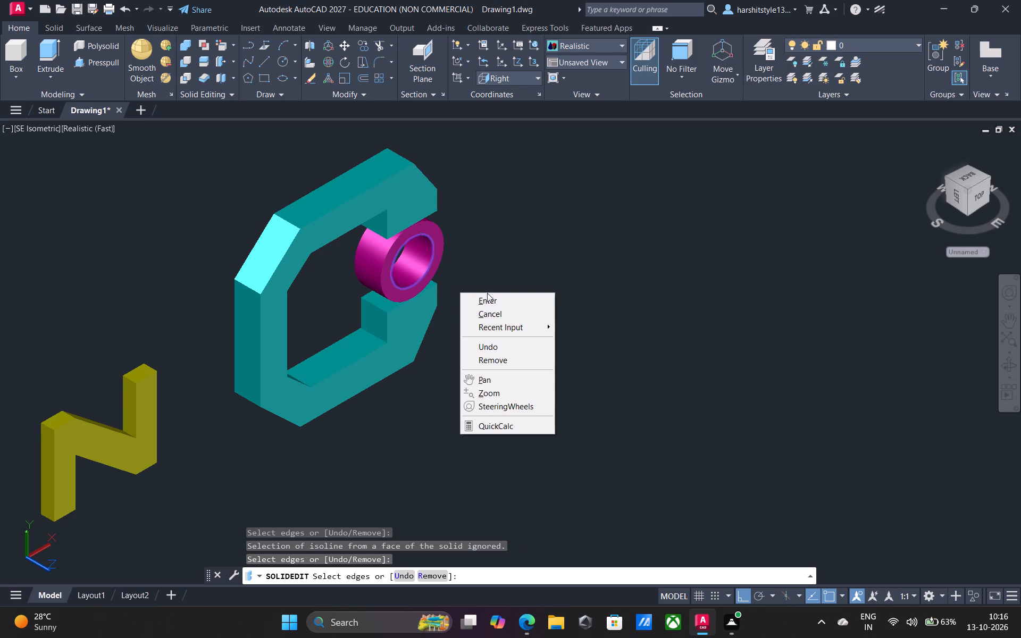
{"action": "left_click", "coordinate": [515, 271]}
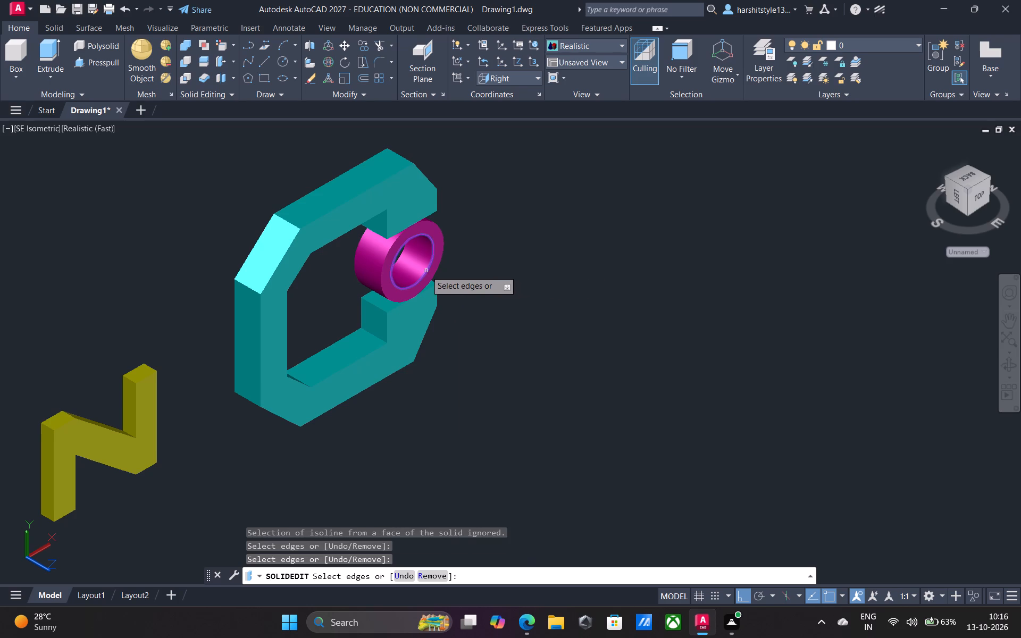
{"action": "double_click", "coordinate": [425, 270]}
{"action": "double_click", "coordinate": [425, 270]}
{"action": "triple_click", "coordinate": [418, 257]}
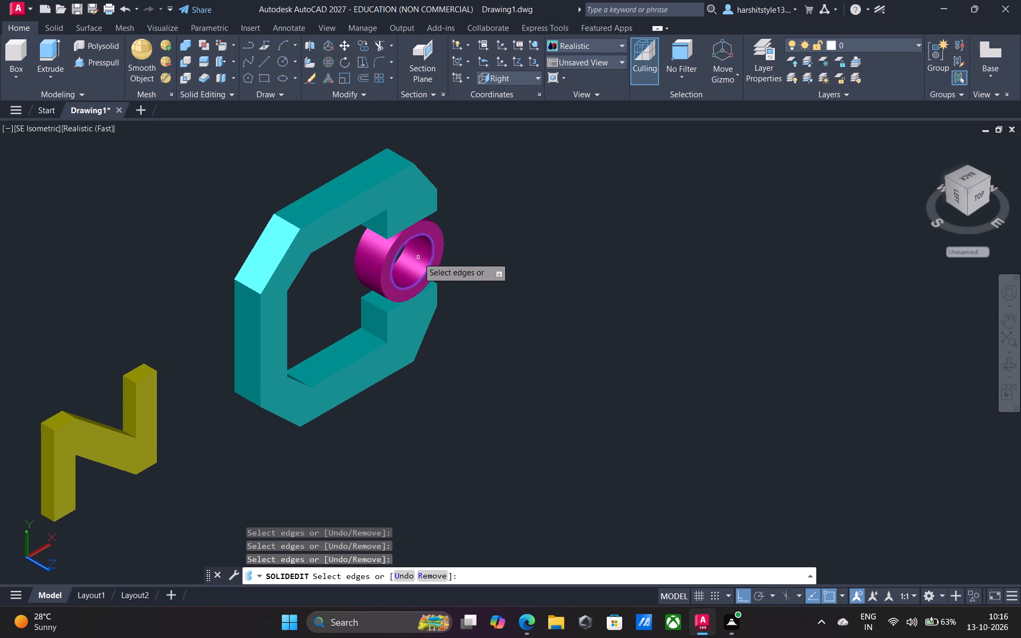
{"action": "left_click", "coordinate": [414, 255]}
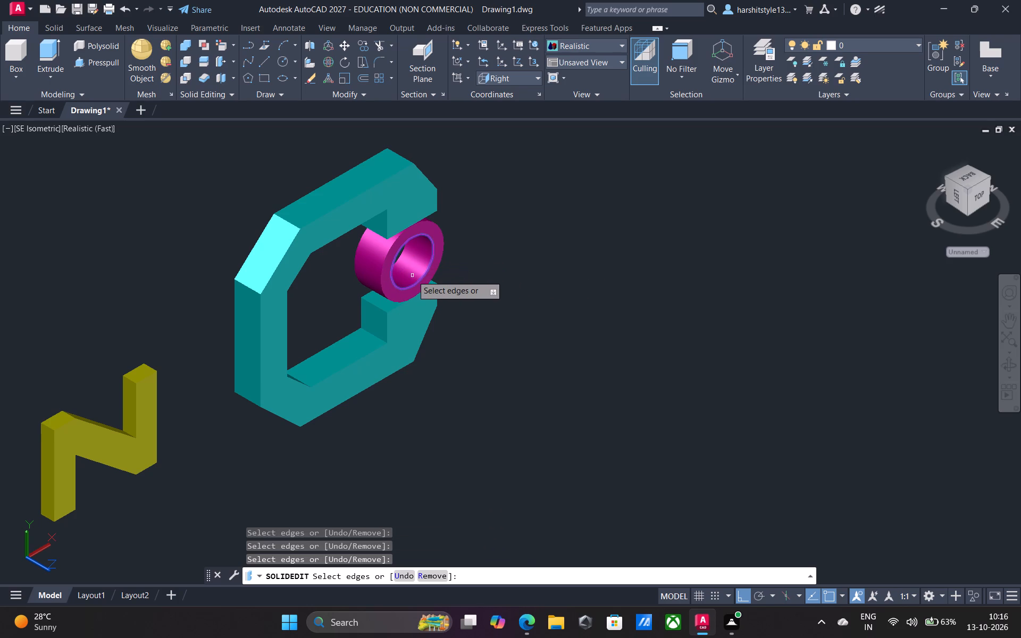
{"action": "key", "text": "Return"}
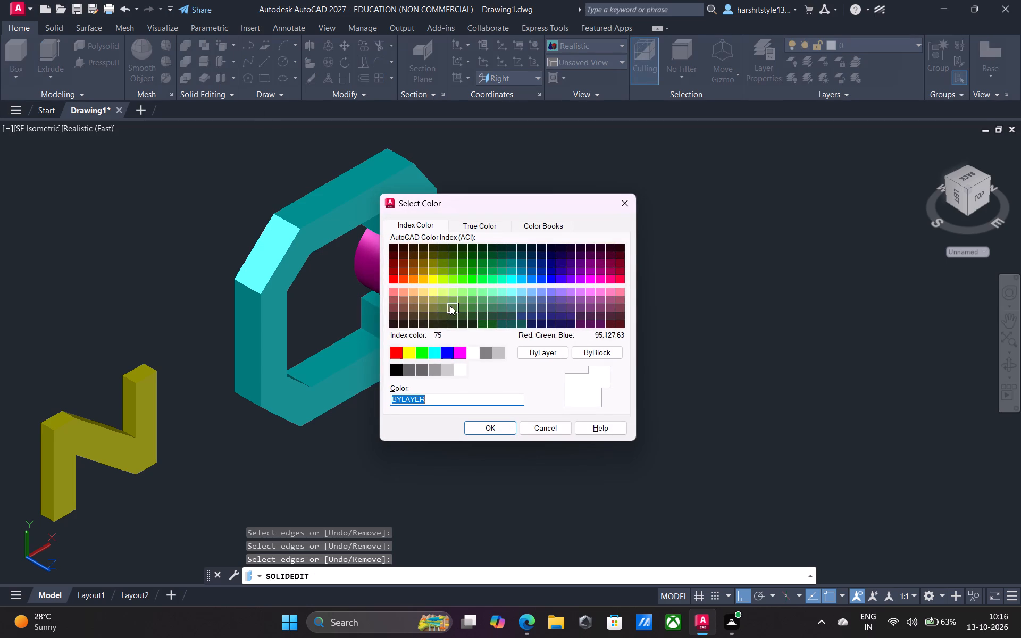
{"action": "left_click", "coordinate": [482, 277]}
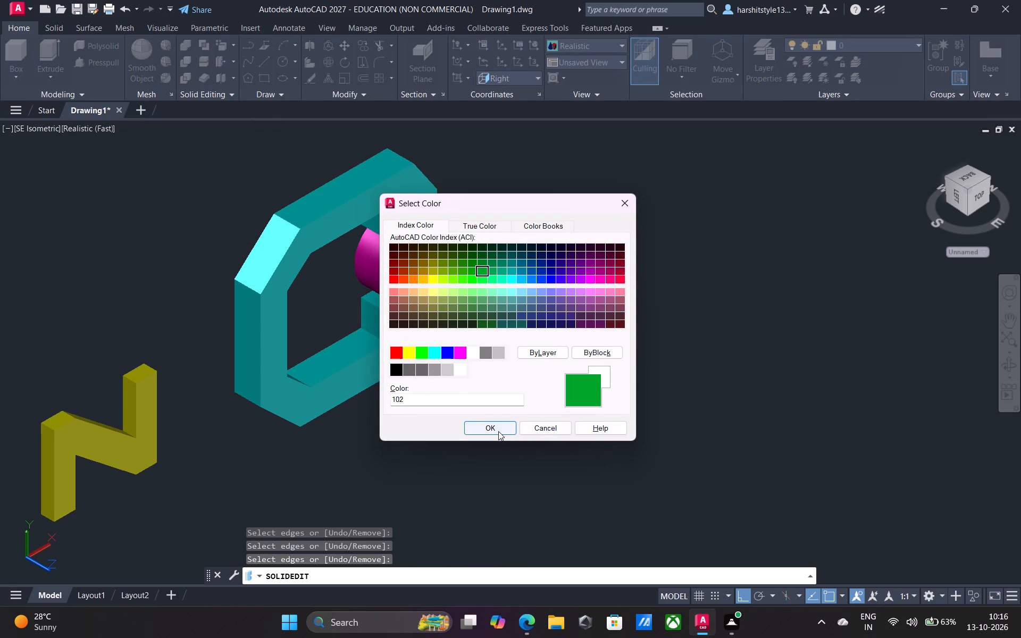
{"action": "left_click", "coordinate": [498, 431]}
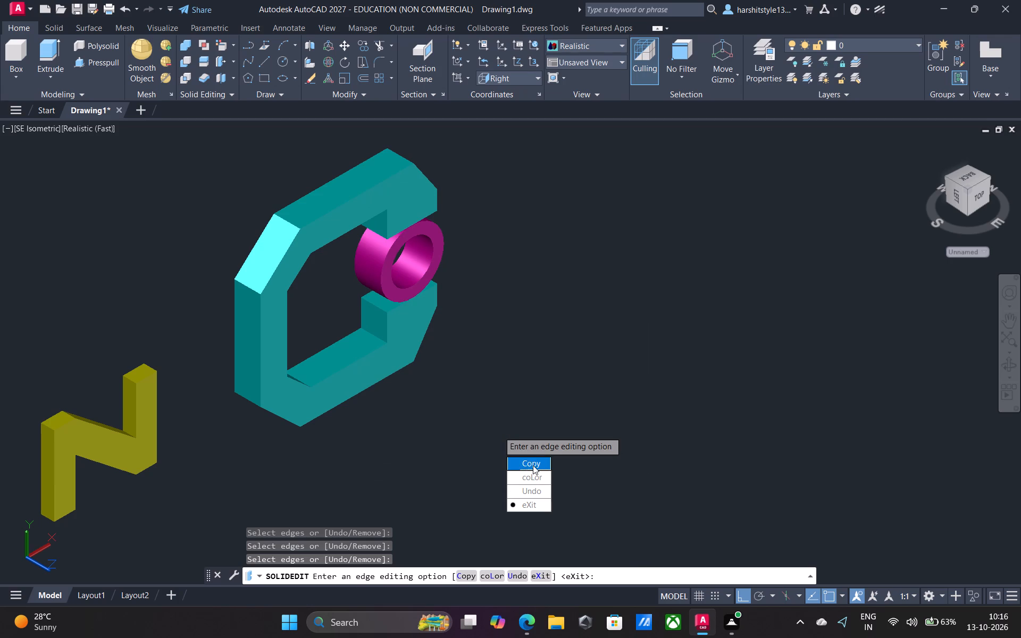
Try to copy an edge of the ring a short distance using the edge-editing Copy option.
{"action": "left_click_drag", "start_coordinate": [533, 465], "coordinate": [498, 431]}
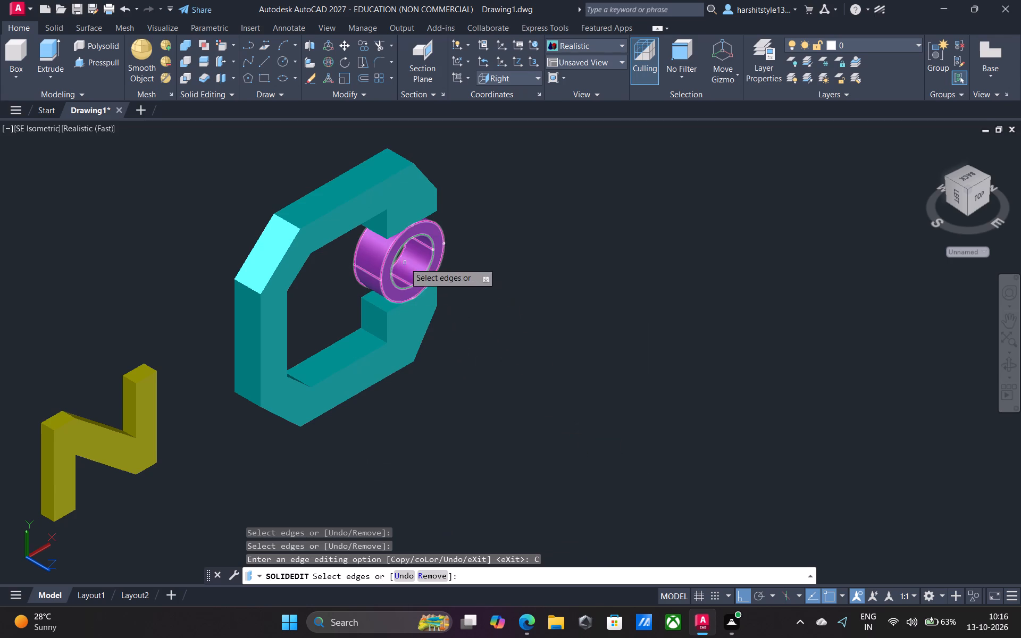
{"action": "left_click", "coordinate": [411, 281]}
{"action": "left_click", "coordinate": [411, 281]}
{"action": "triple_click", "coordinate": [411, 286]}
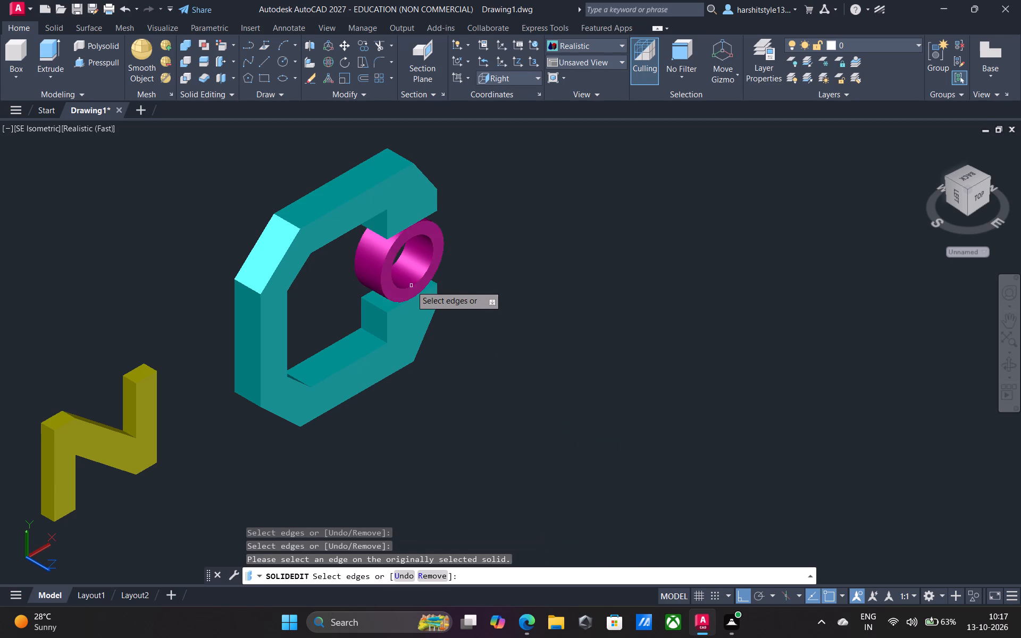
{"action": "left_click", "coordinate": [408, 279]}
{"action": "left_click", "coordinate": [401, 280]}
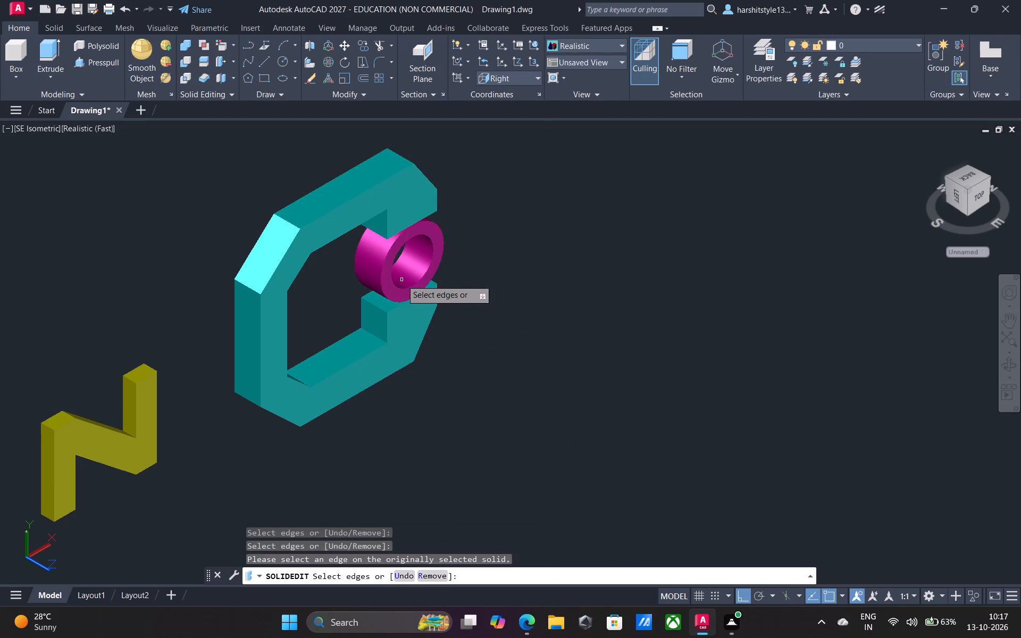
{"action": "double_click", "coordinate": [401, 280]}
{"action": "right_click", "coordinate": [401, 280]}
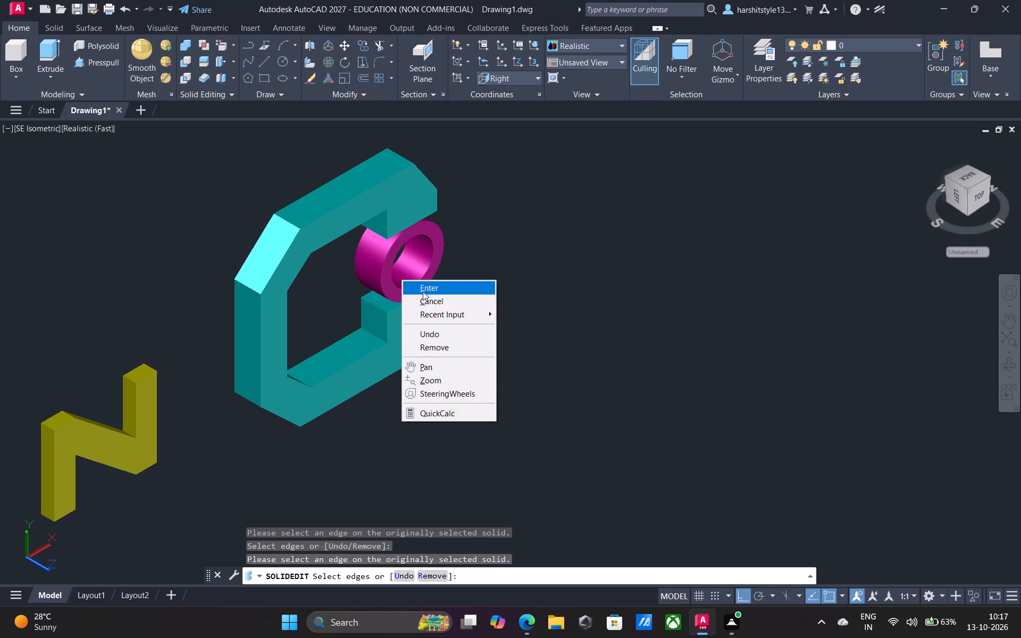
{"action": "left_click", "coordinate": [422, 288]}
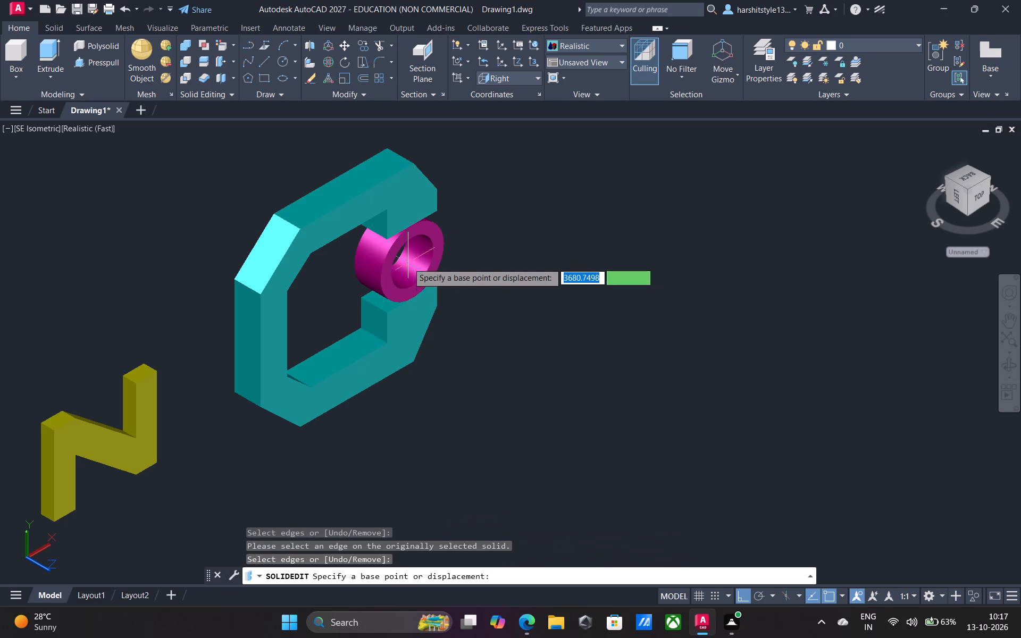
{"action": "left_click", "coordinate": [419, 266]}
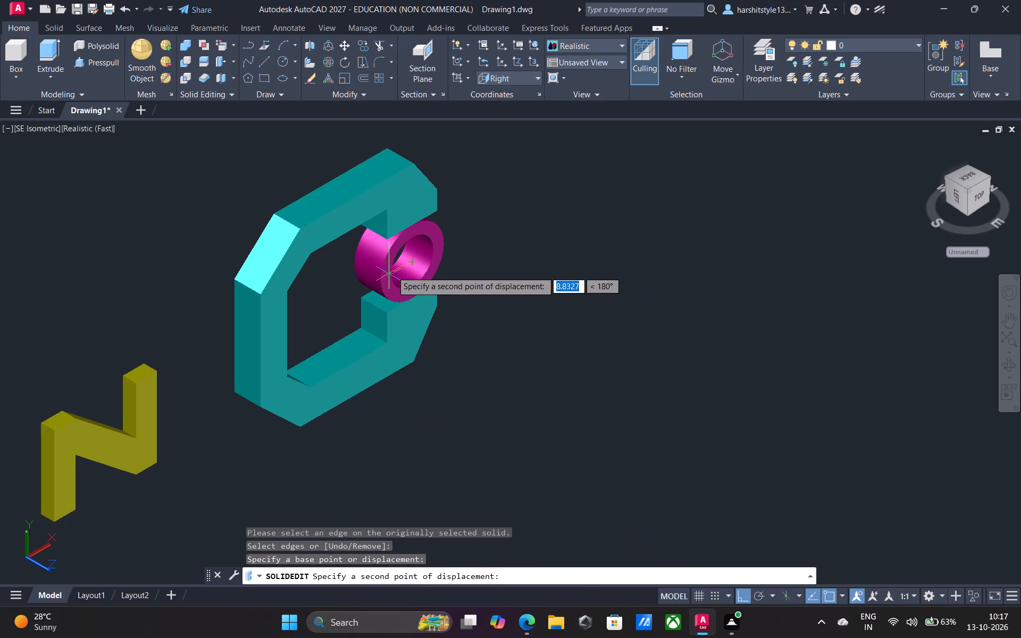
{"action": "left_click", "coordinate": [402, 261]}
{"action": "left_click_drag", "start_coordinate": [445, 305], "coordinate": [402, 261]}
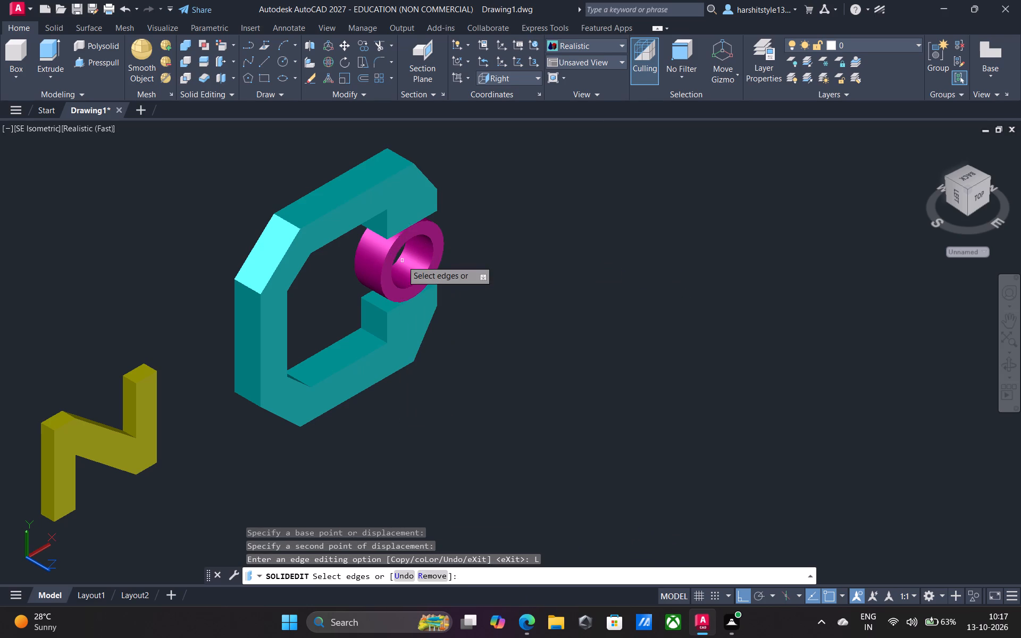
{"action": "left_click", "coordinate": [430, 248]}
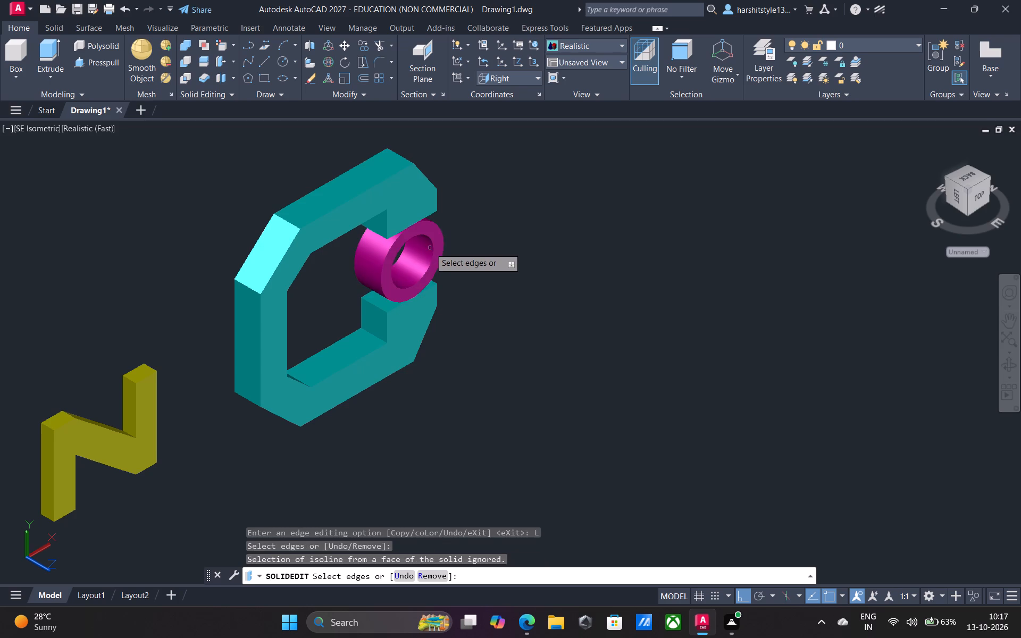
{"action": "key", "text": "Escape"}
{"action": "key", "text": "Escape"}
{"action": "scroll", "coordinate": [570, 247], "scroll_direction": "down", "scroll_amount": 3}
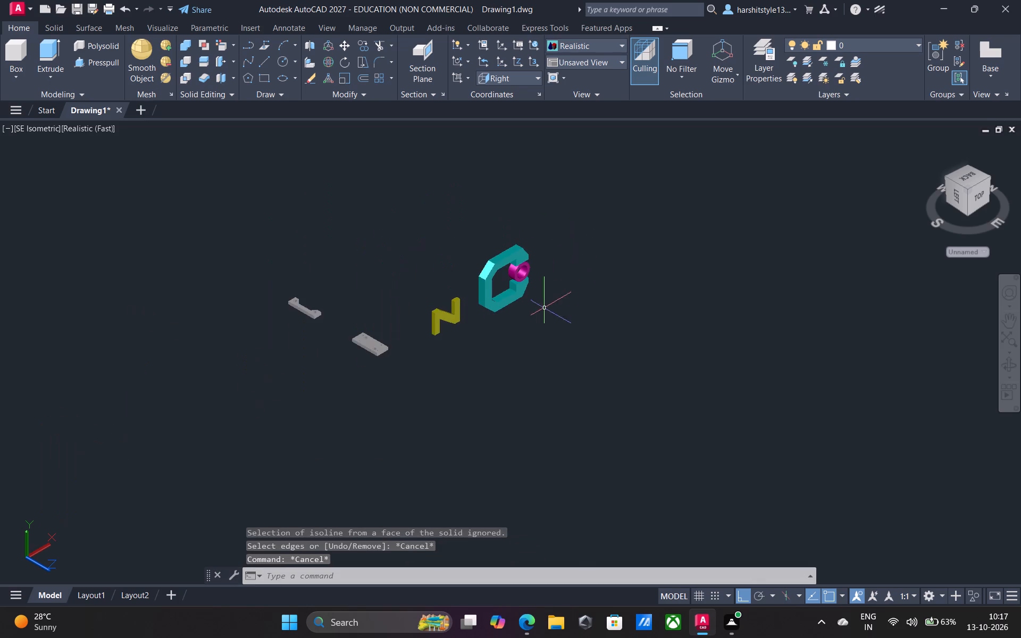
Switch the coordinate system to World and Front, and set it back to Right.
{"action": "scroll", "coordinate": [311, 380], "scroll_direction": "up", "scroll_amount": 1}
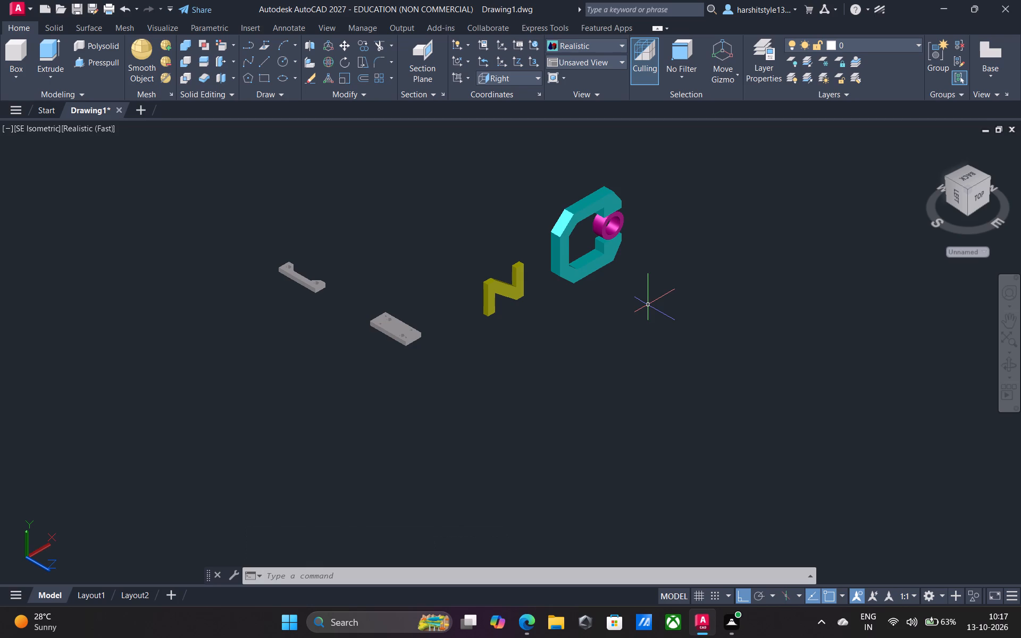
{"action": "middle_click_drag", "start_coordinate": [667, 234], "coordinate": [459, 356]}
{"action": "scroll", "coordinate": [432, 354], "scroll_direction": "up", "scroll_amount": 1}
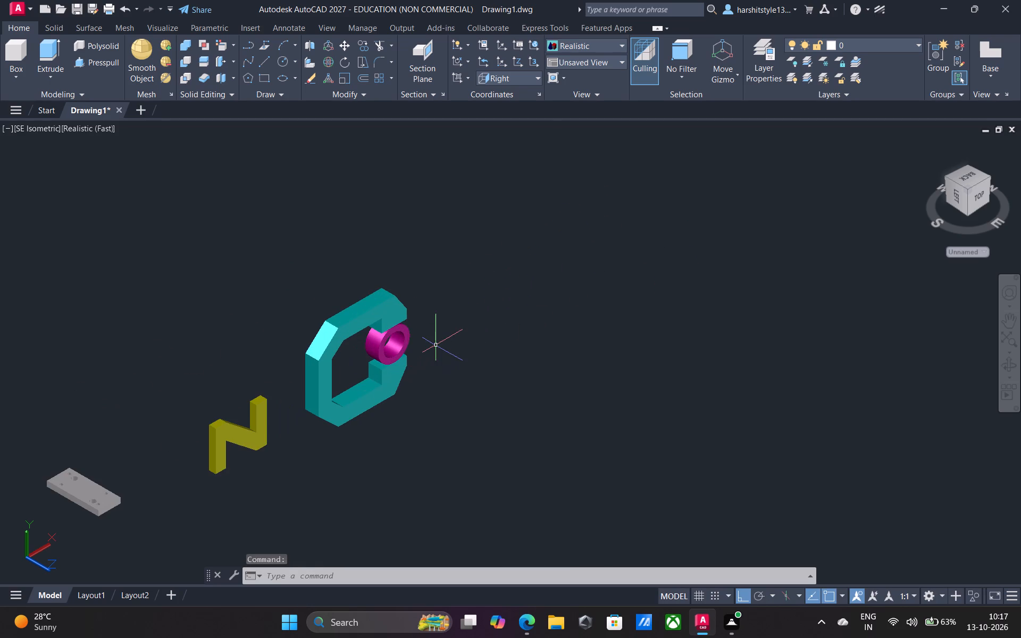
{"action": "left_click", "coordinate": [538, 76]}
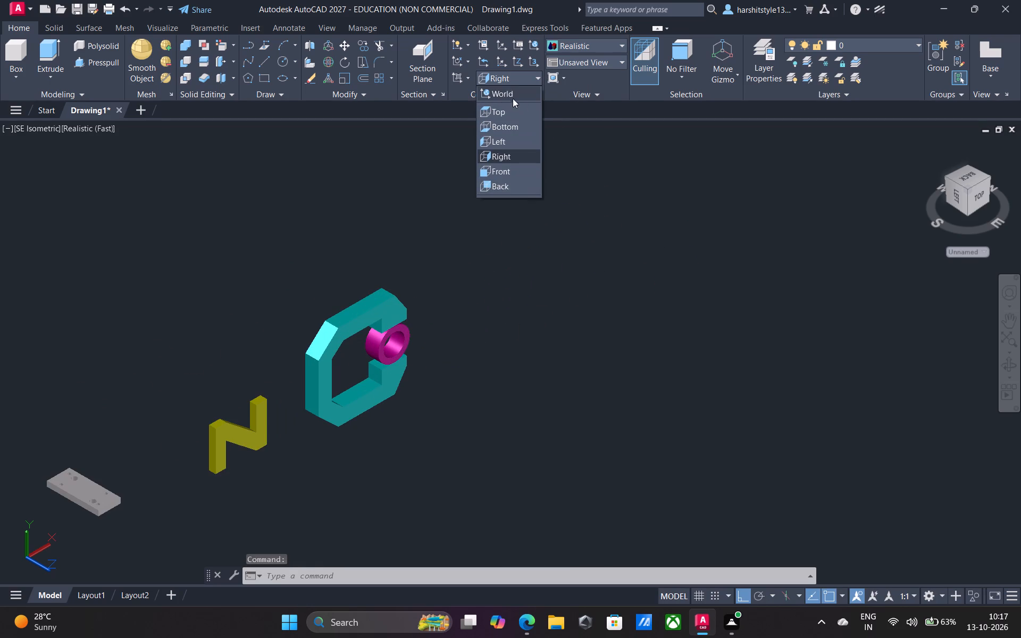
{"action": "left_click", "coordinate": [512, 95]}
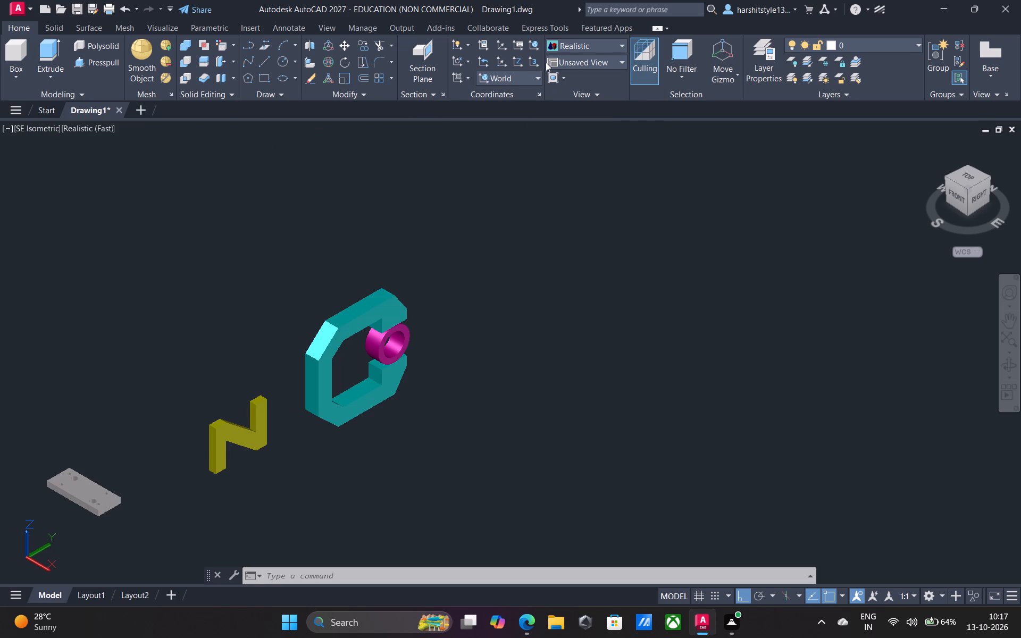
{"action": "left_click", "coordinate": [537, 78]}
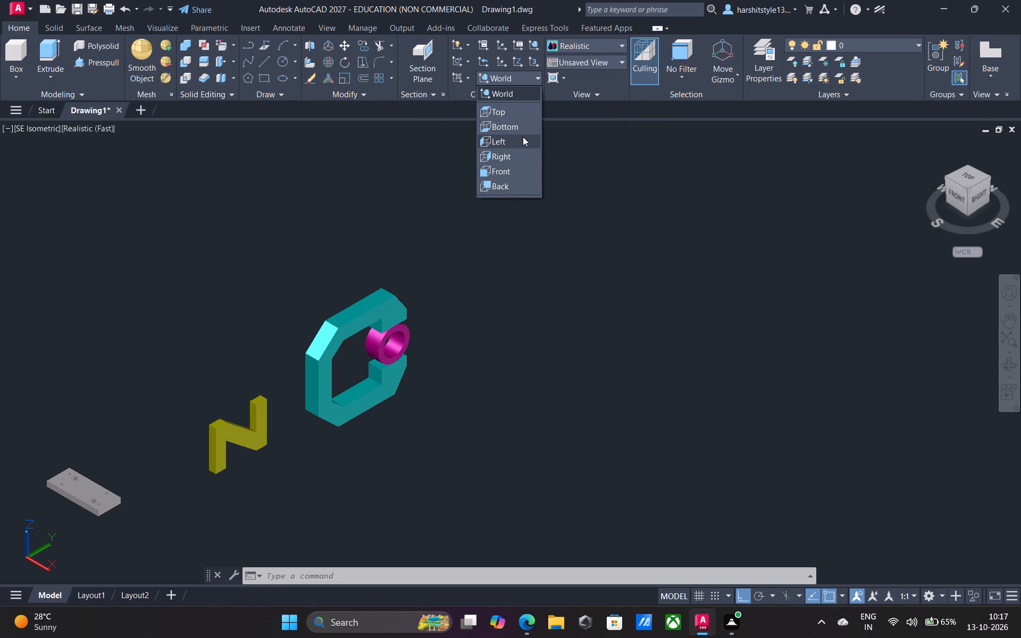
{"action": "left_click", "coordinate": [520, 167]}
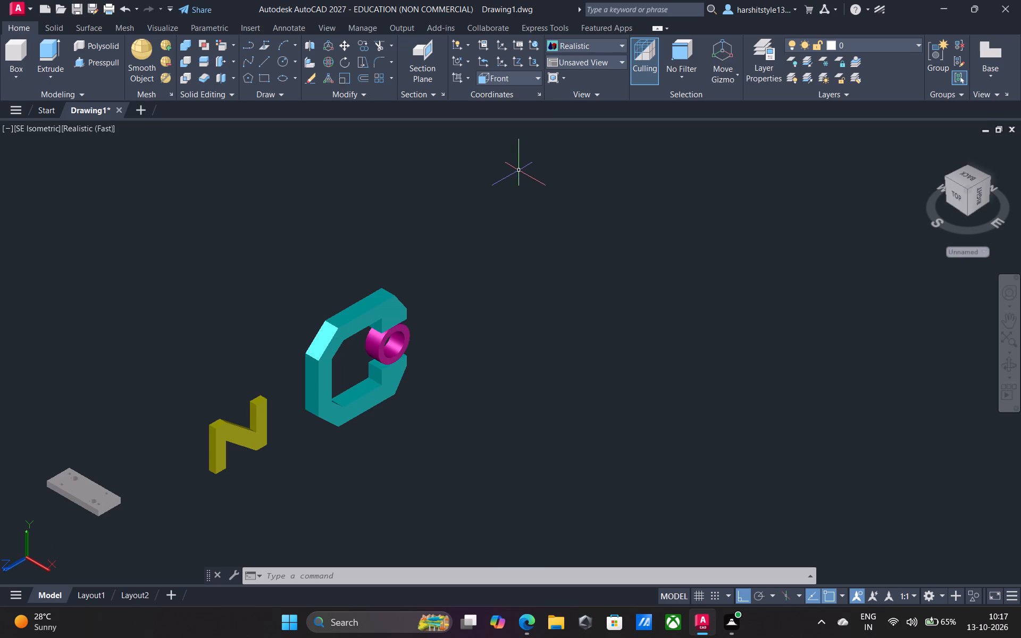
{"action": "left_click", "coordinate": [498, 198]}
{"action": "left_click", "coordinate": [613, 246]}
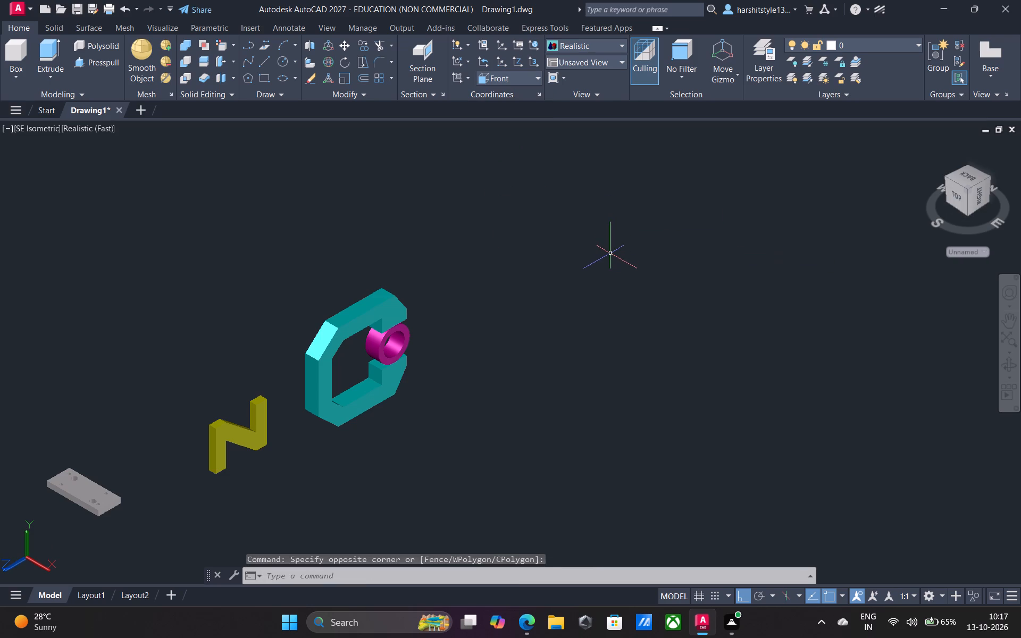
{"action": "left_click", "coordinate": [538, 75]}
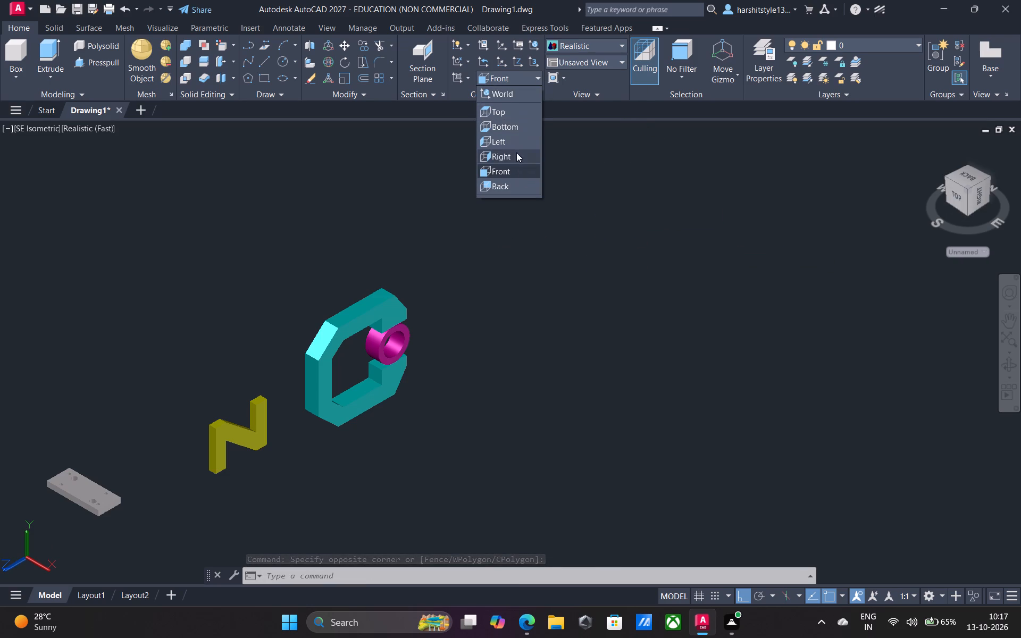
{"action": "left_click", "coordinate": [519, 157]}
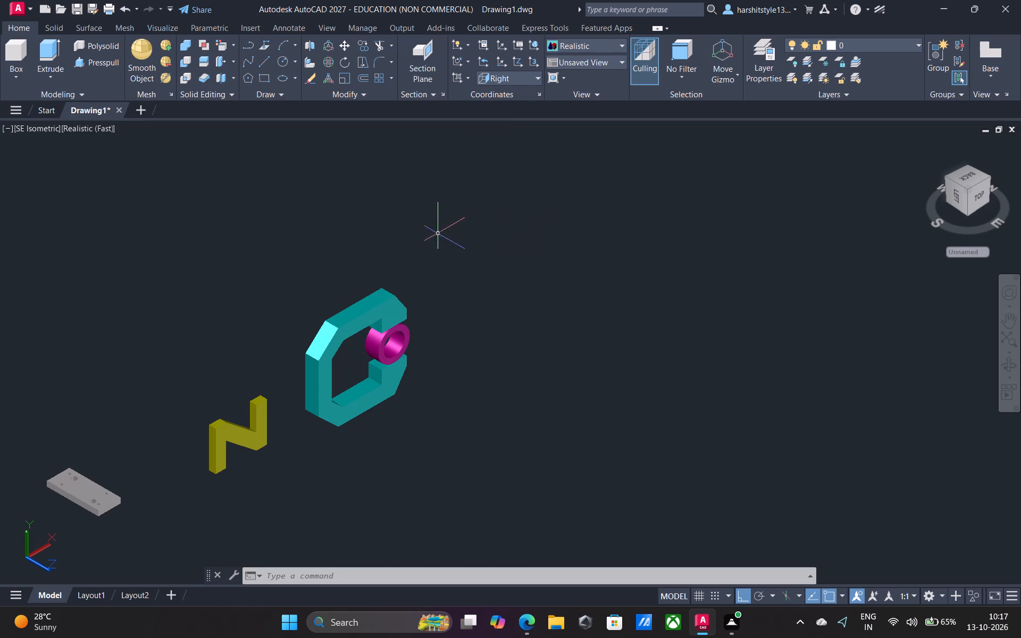
Draw two concentric circles with diameters 79 and 31 in the empty space beside the C-shaped solid.
{"action": "middle_click_drag", "start_coordinate": [529, 298], "coordinate": [318, 338]}
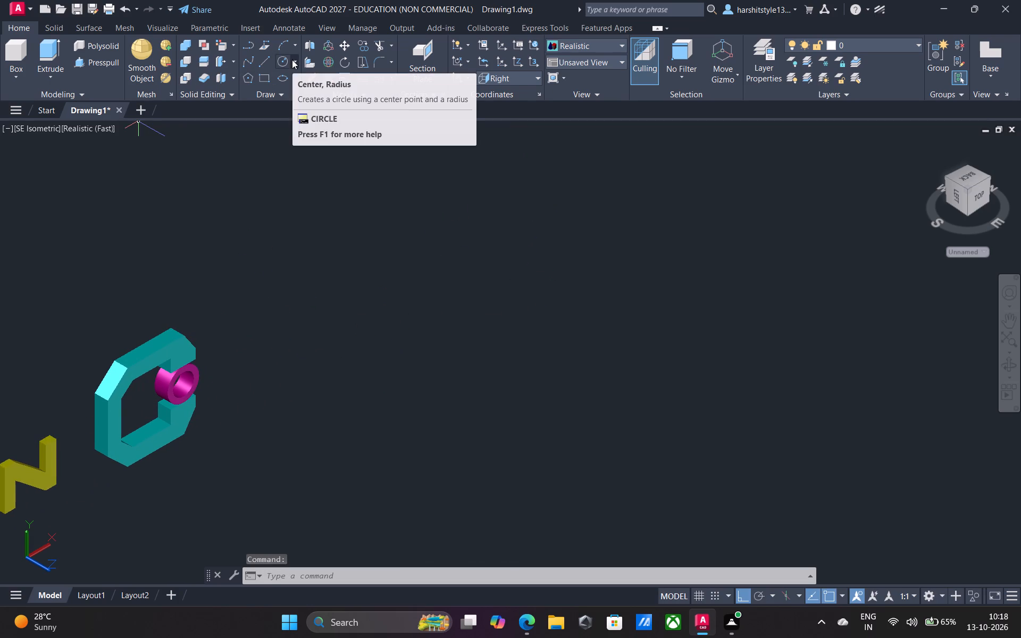
{"action": "left_click", "coordinate": [281, 62]}
{"action": "left_click", "coordinate": [369, 293]}
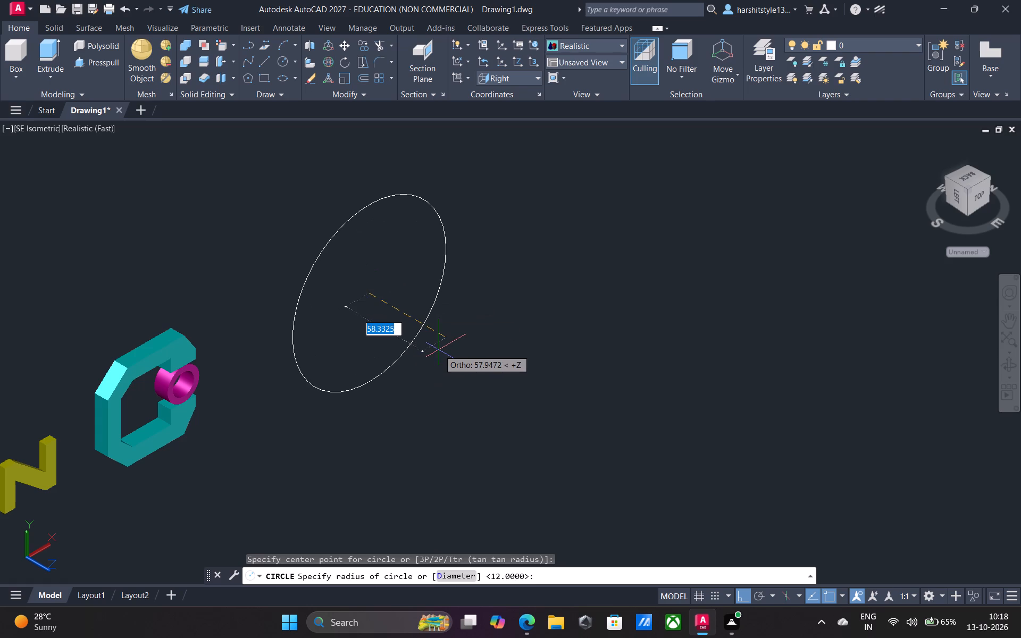
{"action": "key", "text": "d"}
{"action": "key", "text": "Return"}
{"action": "type", "text": "79"}
{"action": "key", "text": "Return"}
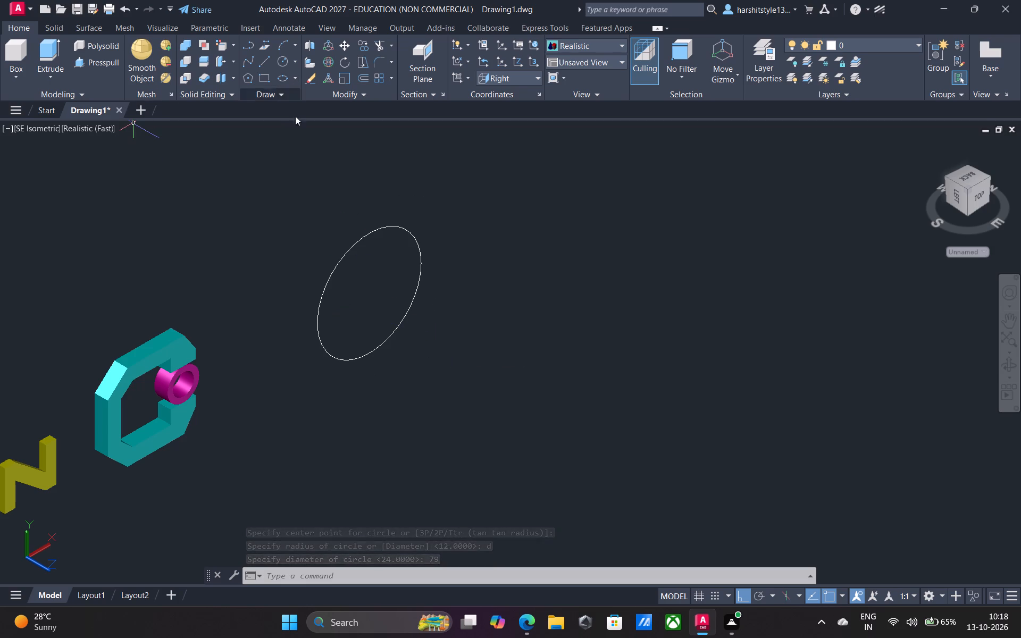
{"action": "key", "text": "space"}
{"action": "left_click", "coordinate": [366, 292]}
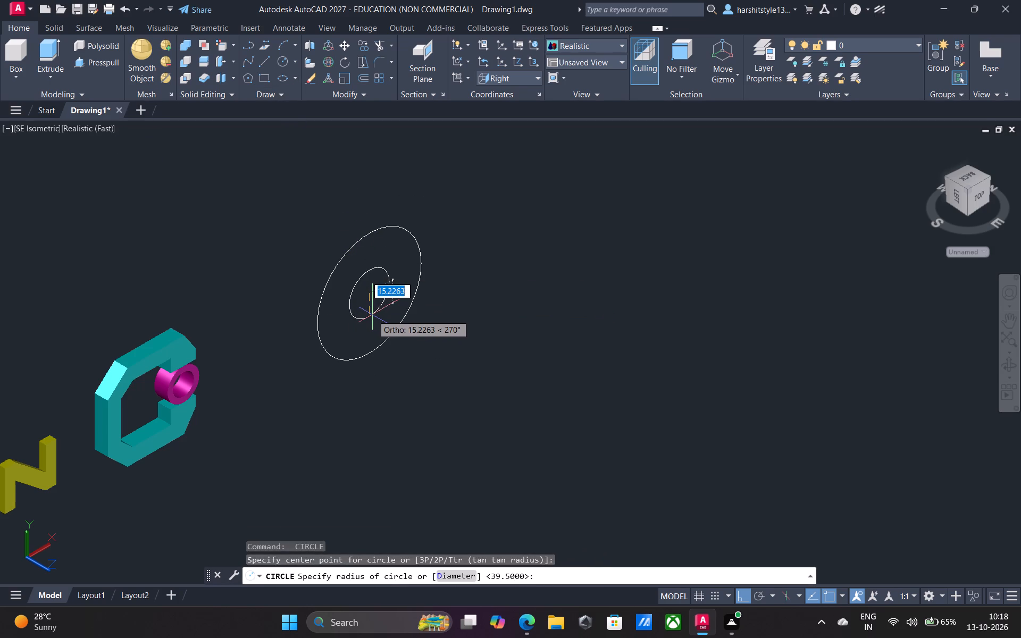
{"action": "key", "text": "d"}
{"action": "key", "text": "Return"}
{"action": "type", "text": "31"}
{"action": "key", "text": "Return"}
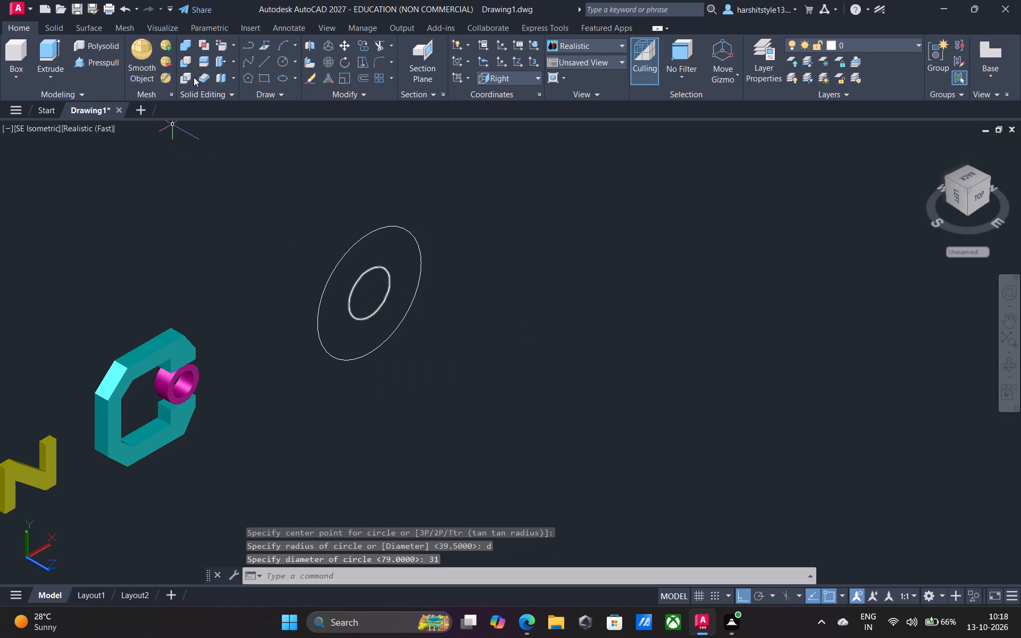
Draw two parallel horizontal lines from the inner circle's top and bottom quadrants out past the outer circle.
{"action": "left_click", "coordinate": [264, 57]}
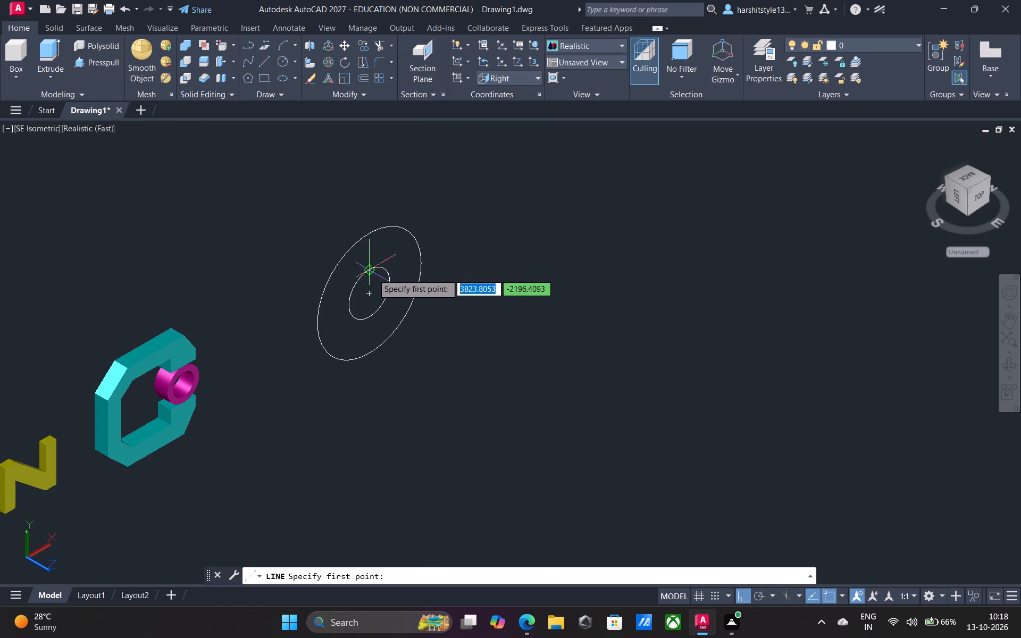
{"action": "left_click", "coordinate": [369, 271]}
{"action": "left_click", "coordinate": [464, 238]}
{"action": "key", "text": "space"}
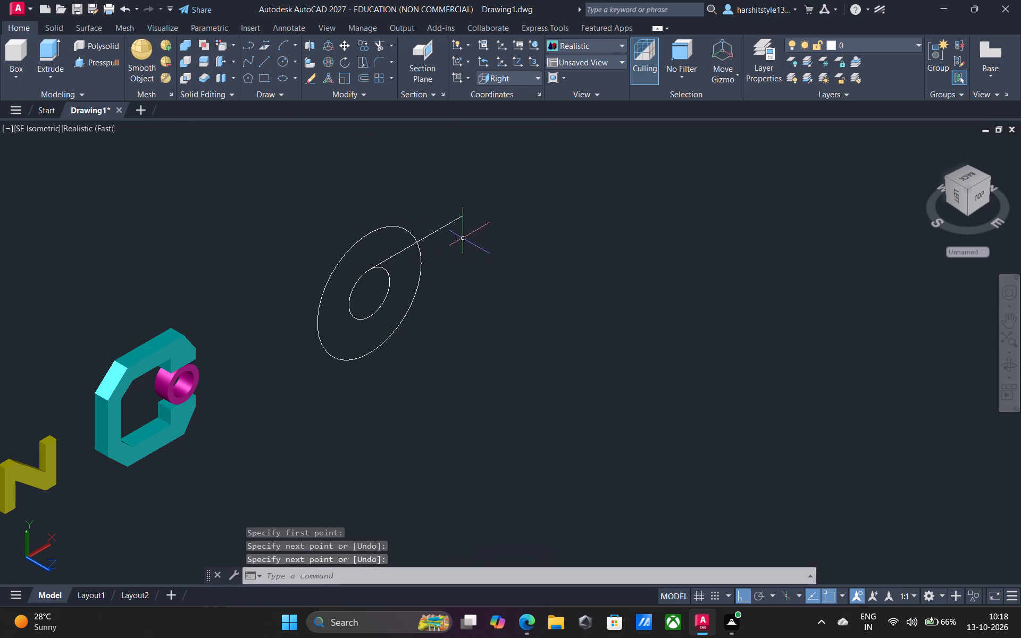
{"action": "key", "text": "space"}
{"action": "left_click", "coordinate": [370, 316]}
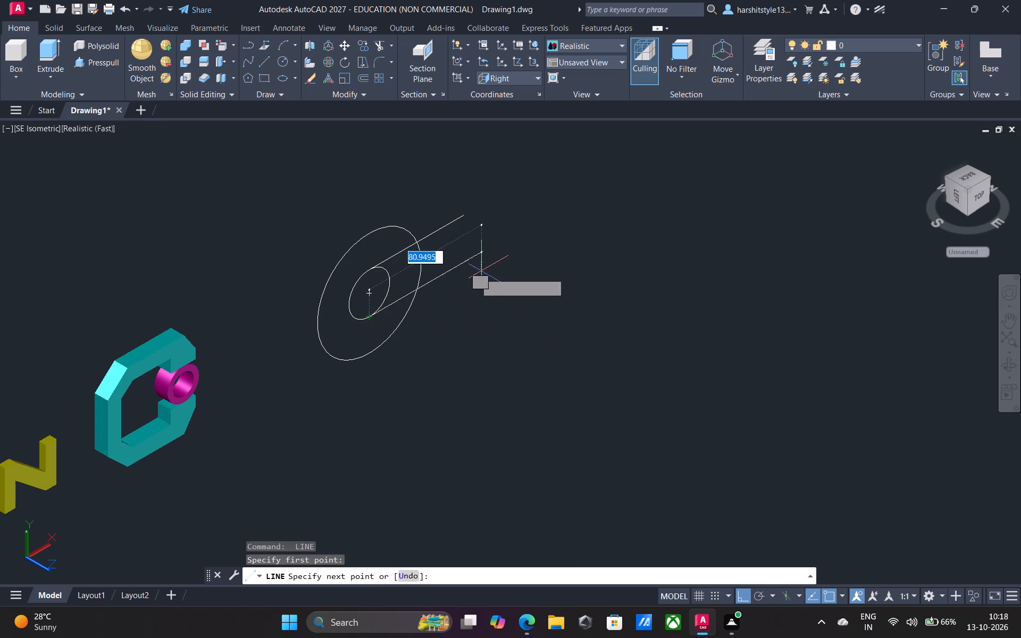
{"action": "left_click", "coordinate": [487, 267]}
{"action": "key", "text": "space"}
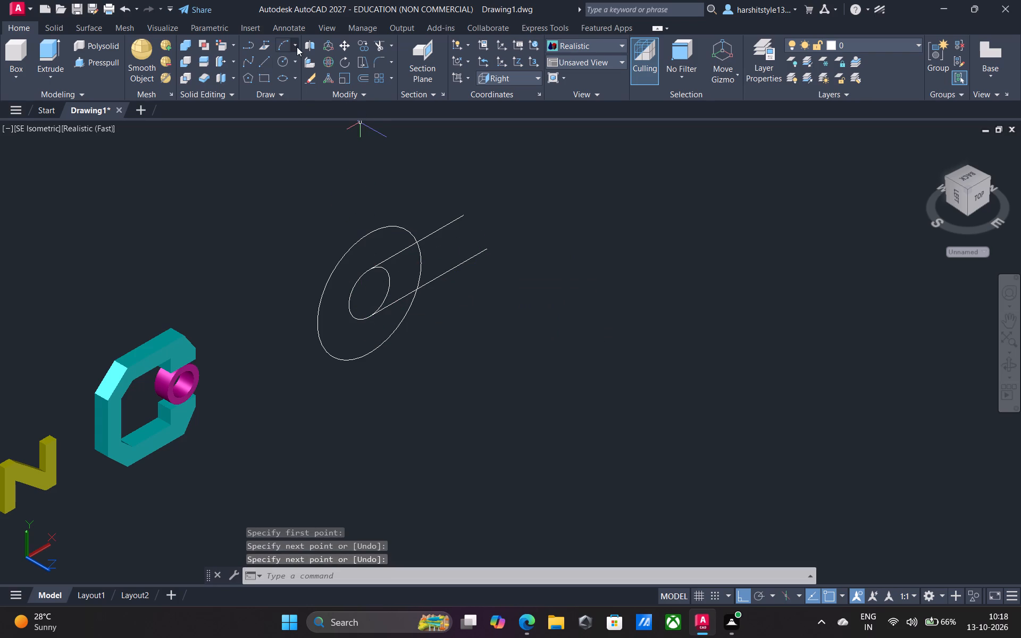
Trim the circles and the overhanging line ends to leave a closed disc outline with an open round-ended slot.
{"action": "left_click", "coordinate": [378, 41]}
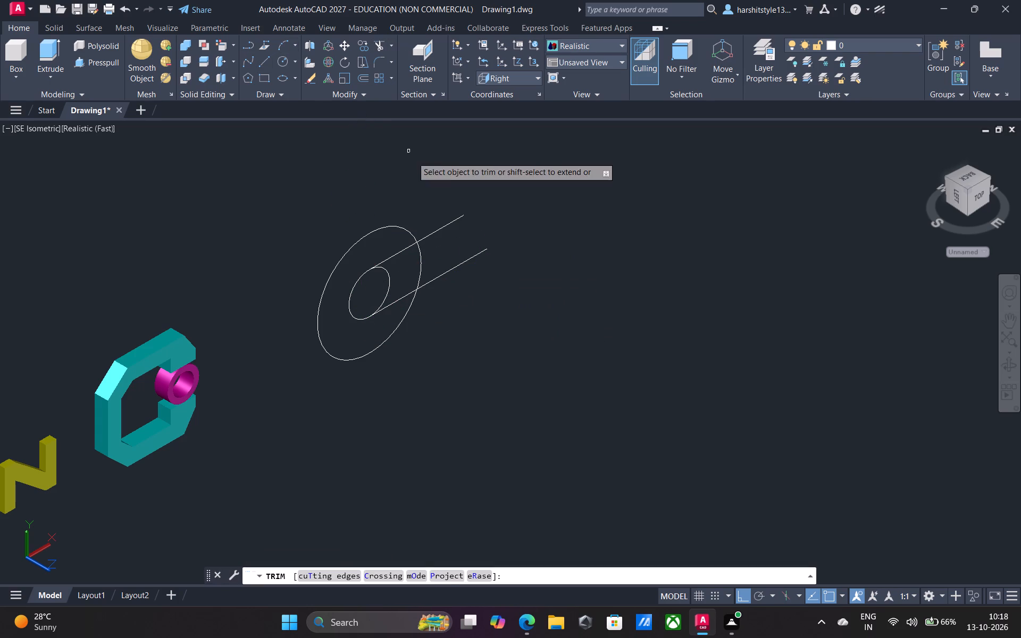
{"action": "left_click_drag", "start_coordinate": [439, 214], "coordinate": [386, 289]}
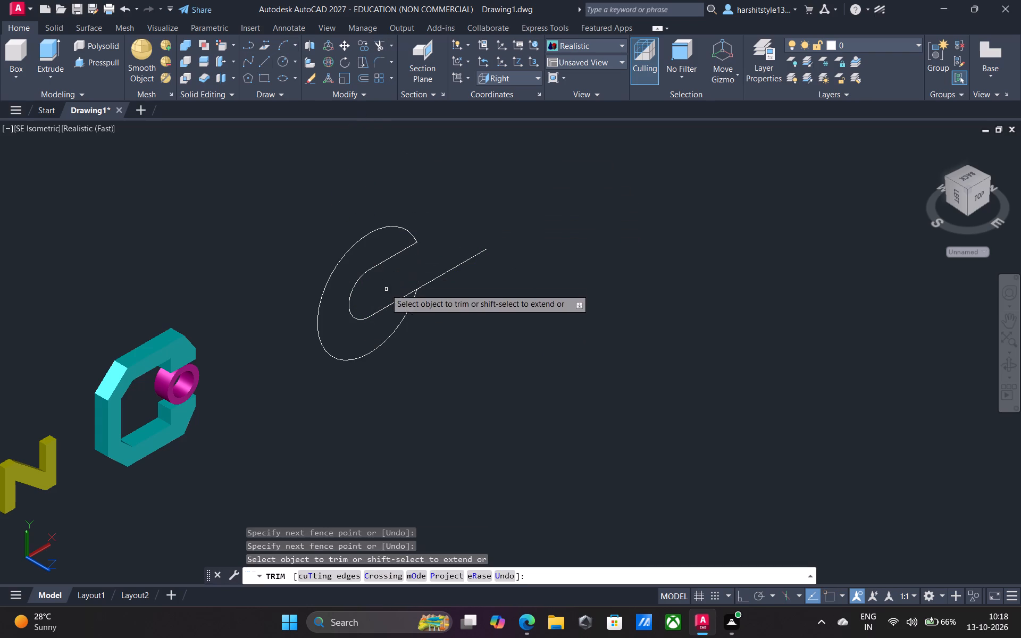
{"action": "left_click_drag", "start_coordinate": [447, 264], "coordinate": [456, 296]}
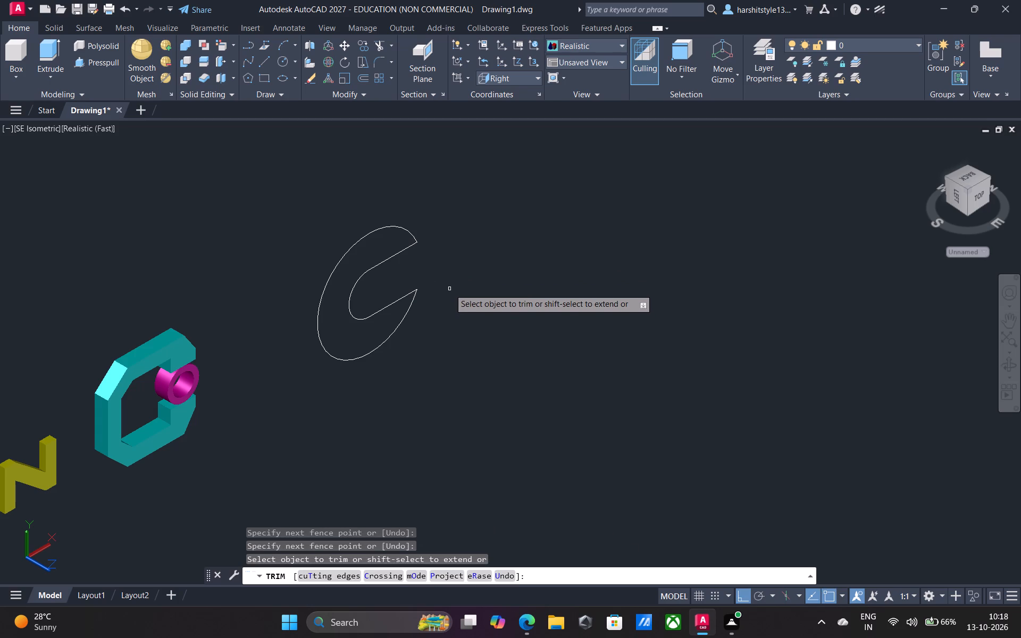
{"action": "key", "text": "Return"}
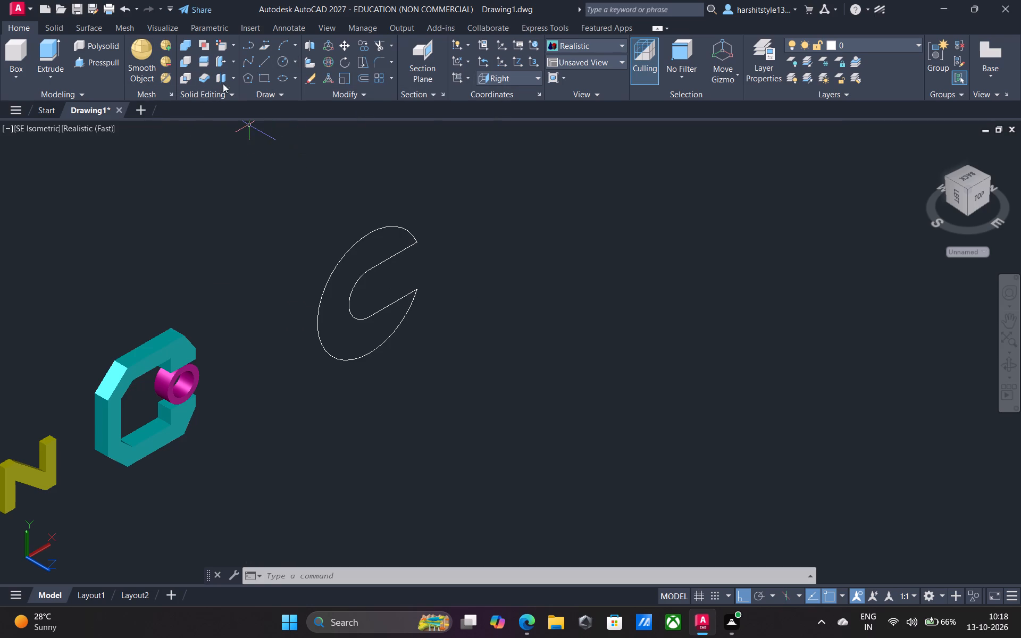
Draw a 27.5-long vertical line upward from the centre of the slotted disc outline.
{"action": "left_click", "coordinate": [262, 62]}
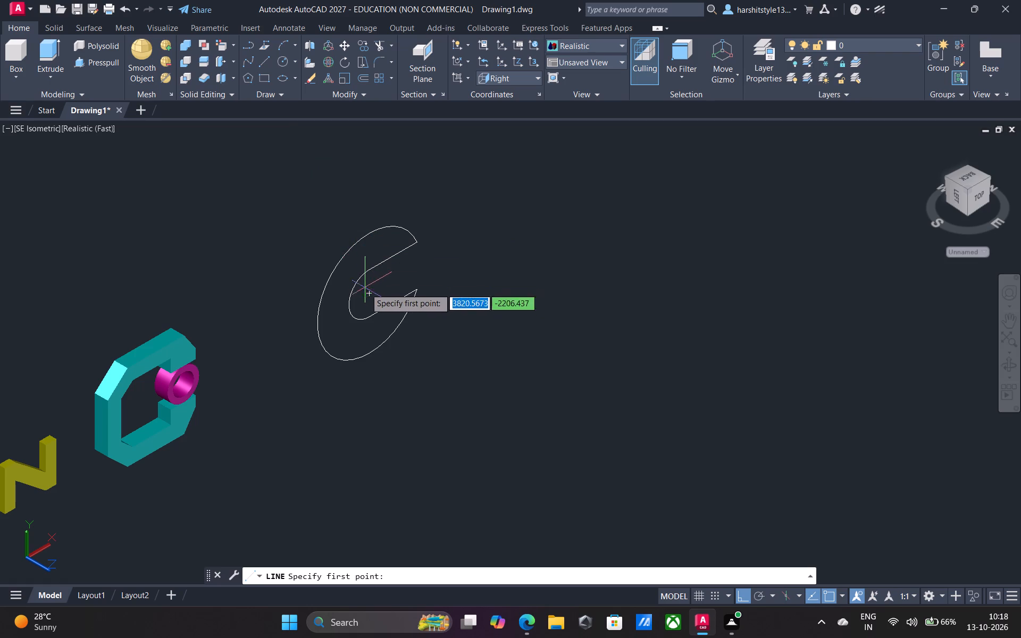
{"action": "left_click", "coordinate": [369, 292]}
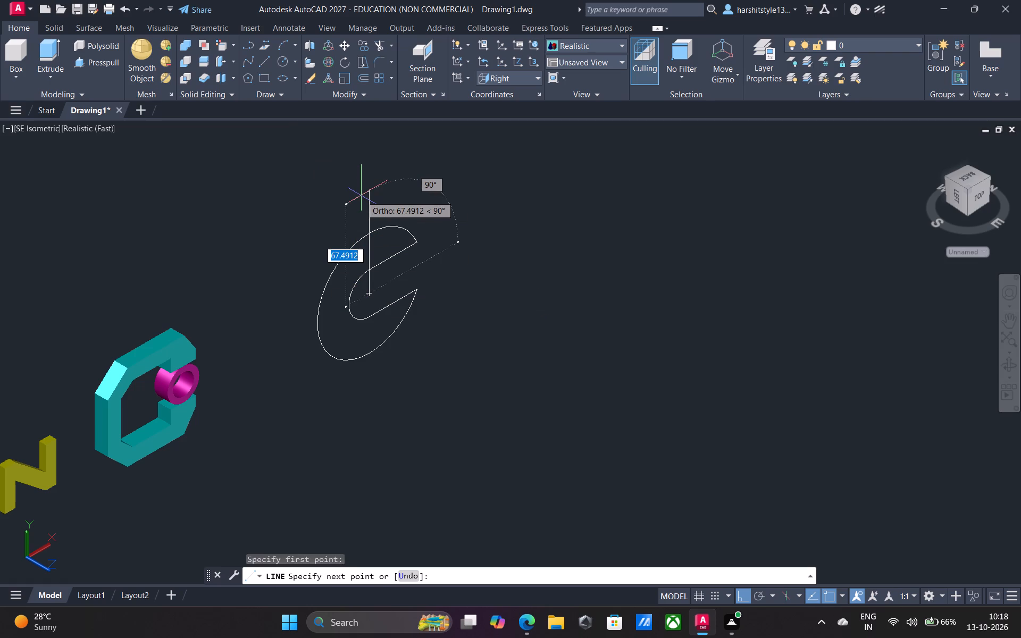
{"action": "type", "text": "27.5"}
{"action": "key", "text": "Return"}
{"action": "key", "text": "Return"}
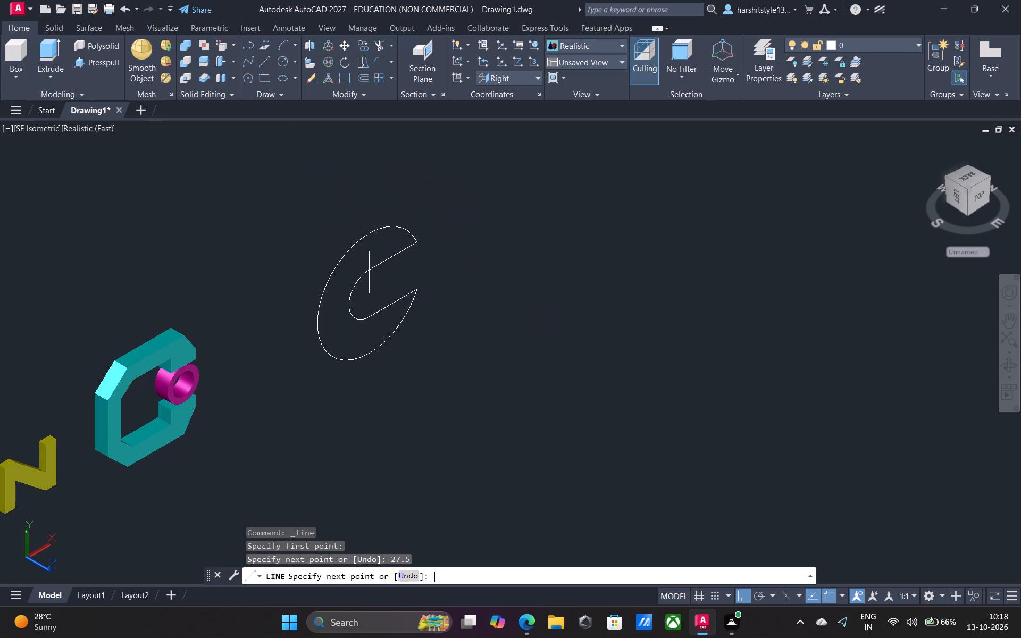
Draw a circle of radius 5 centred on the upper end of the vertical line.
{"action": "left_click", "coordinate": [282, 57]}
{"action": "scroll", "coordinate": [395, 271], "scroll_direction": "up", "scroll_amount": 2}
{"action": "left_click", "coordinate": [343, 234]}
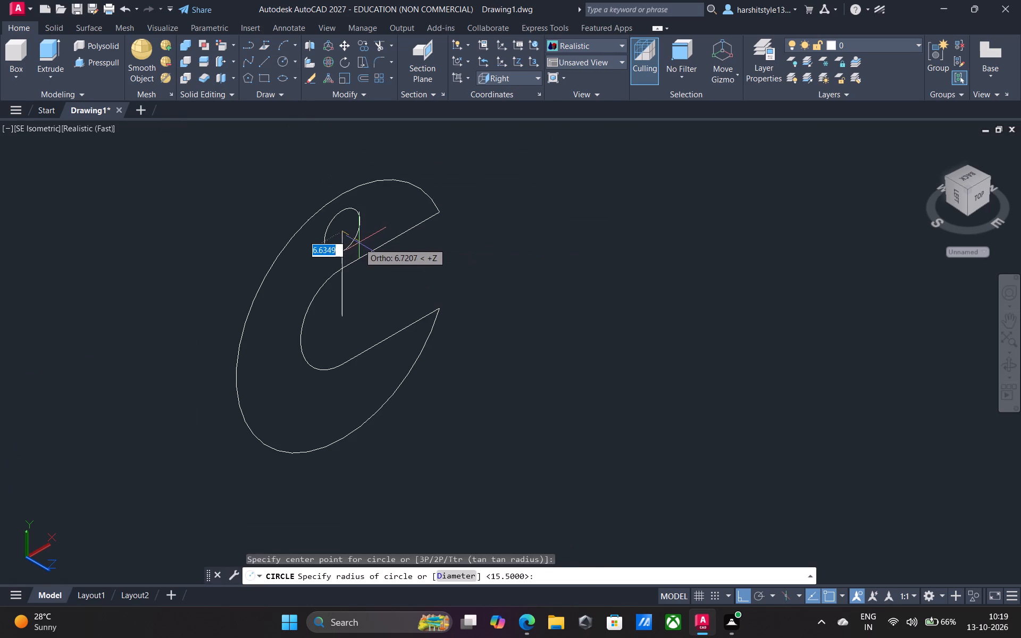
{"action": "key", "text": "5"}
{"action": "key", "text": "Return"}
{"action": "key", "text": "Return"}
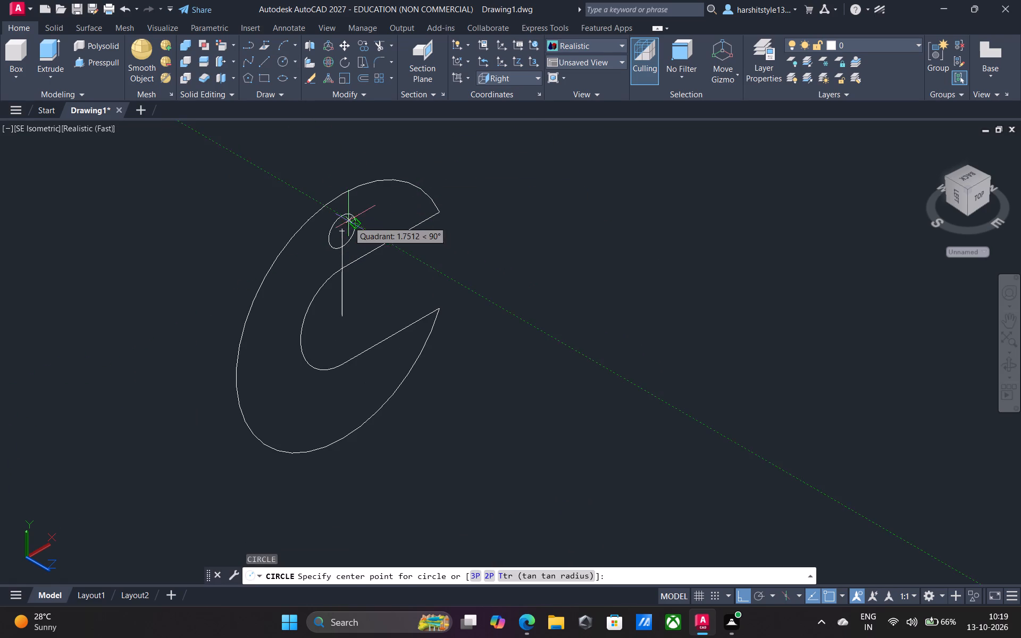
{"action": "key", "text": "Escape"}
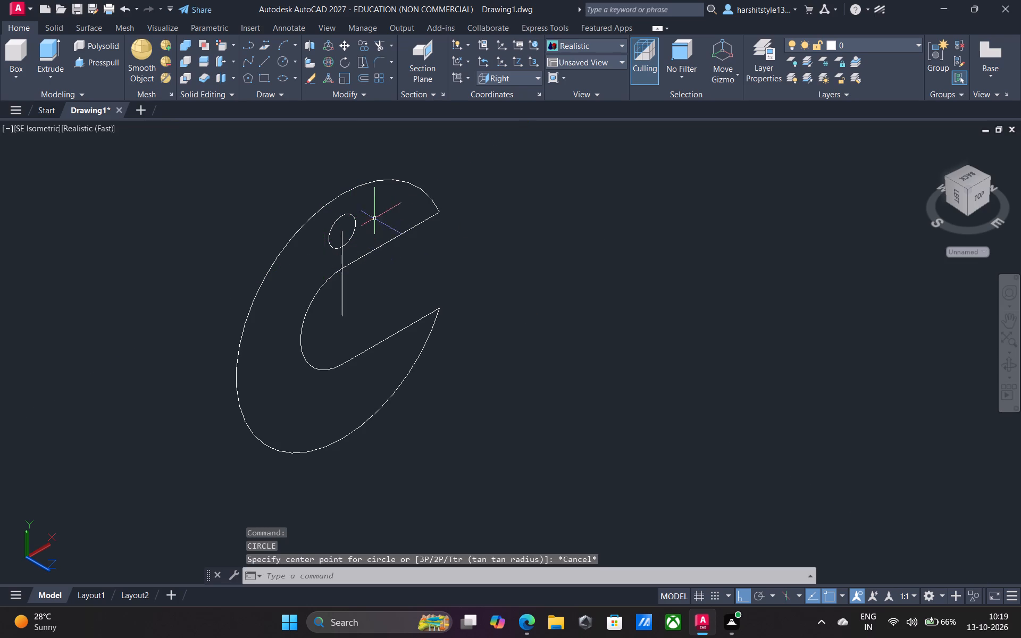
Create a polar array of the radius 5 circle around the slotted disc's centre with 4 items over 360 degrees.
{"action": "left_click", "coordinate": [349, 215]}
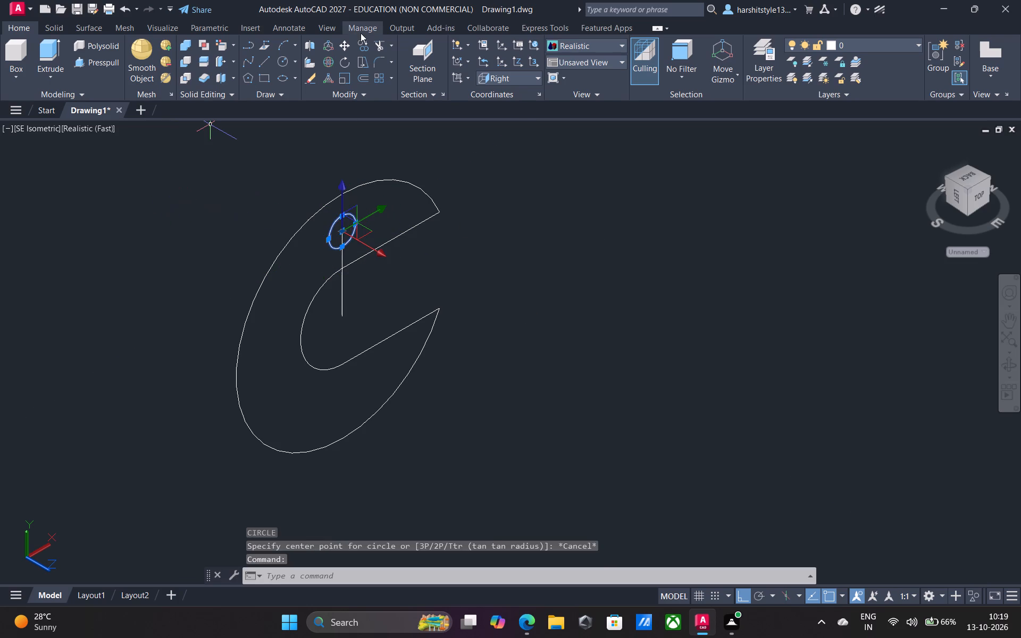
{"action": "left_click", "coordinate": [388, 77]}
{"action": "left_click", "coordinate": [424, 150]}
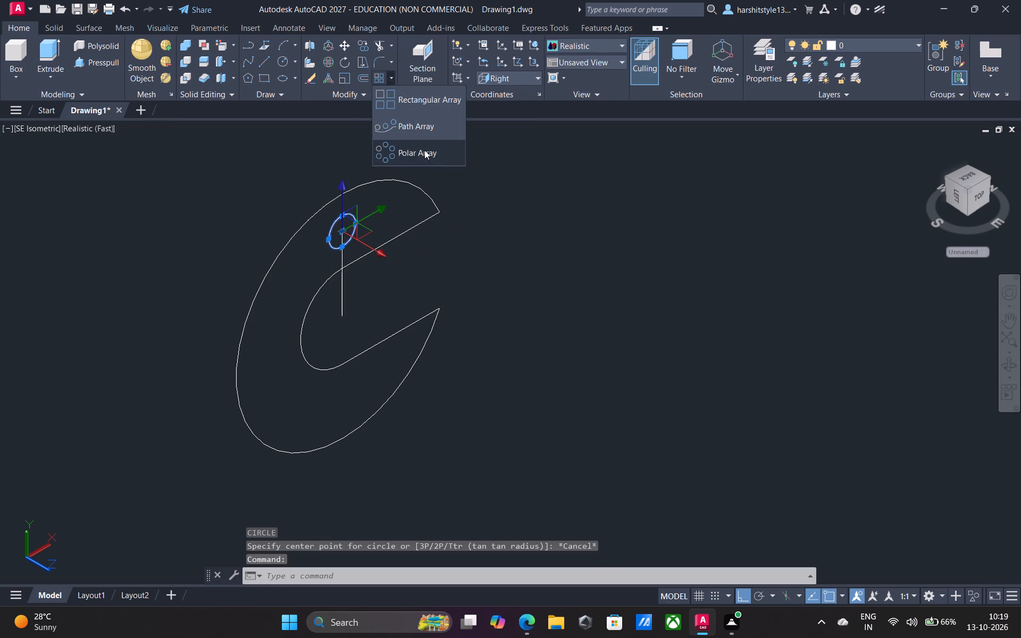
{"action": "left_click", "coordinate": [340, 317]}
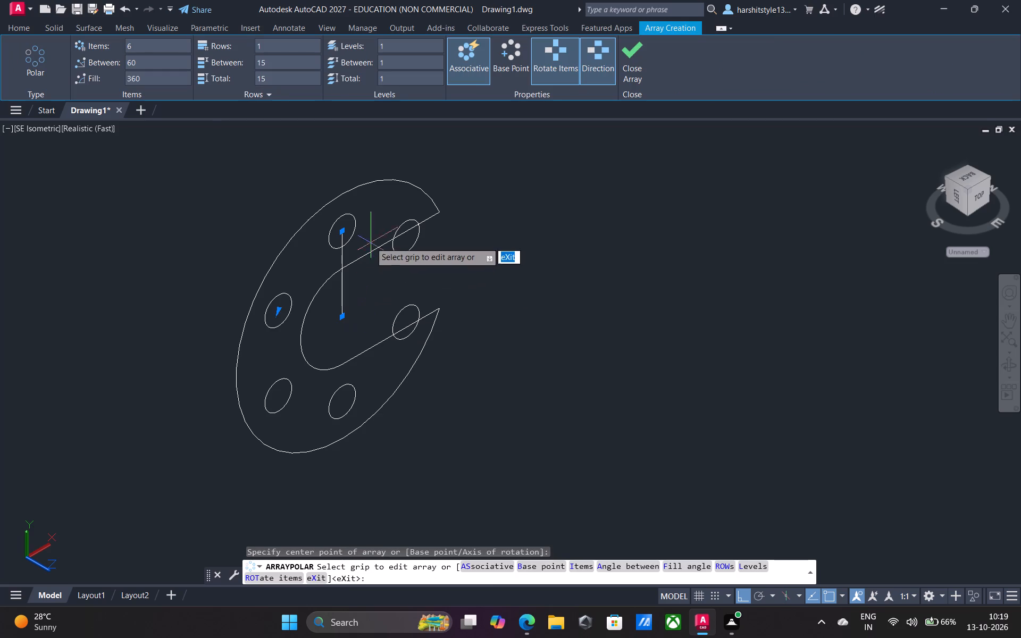
{"action": "left_click", "coordinate": [159, 47]}
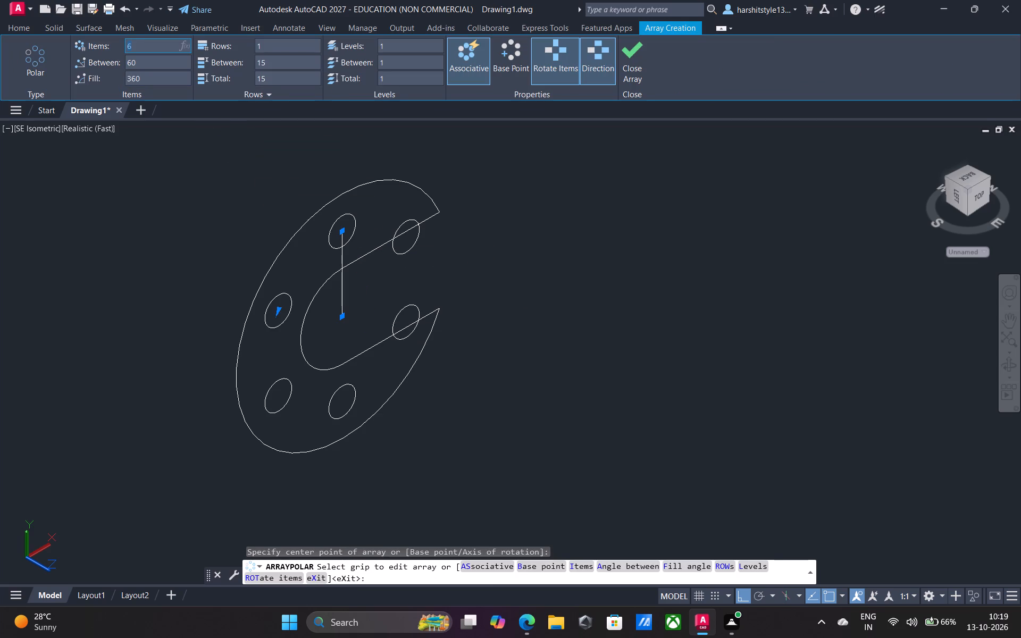
{"action": "key", "text": "9"}
{"action": "key", "text": "BackSpace"}
{"action": "key", "text": "3"}
{"action": "key", "text": "Return"}
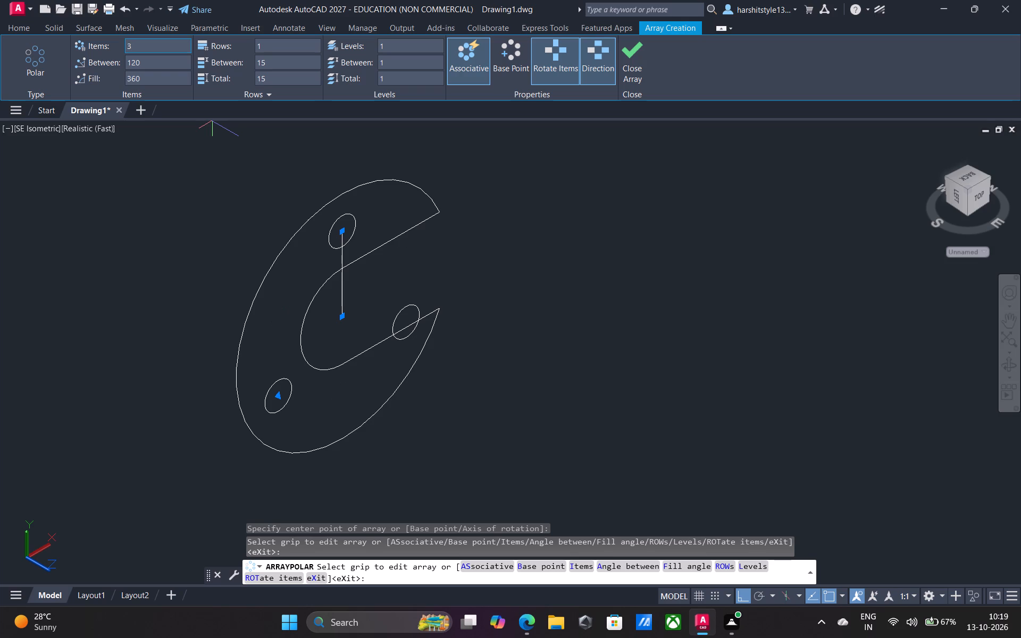
{"action": "key", "text": "4"}
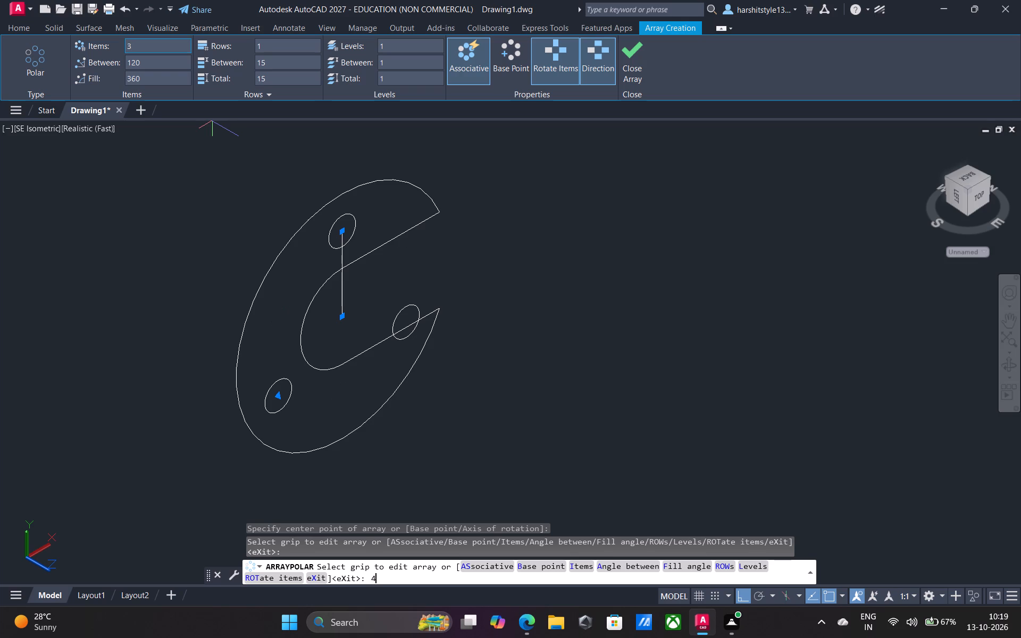
{"action": "key", "text": "4"}
{"action": "left_click", "coordinate": [161, 46]}
{"action": "left_click", "coordinate": [138, 46]}
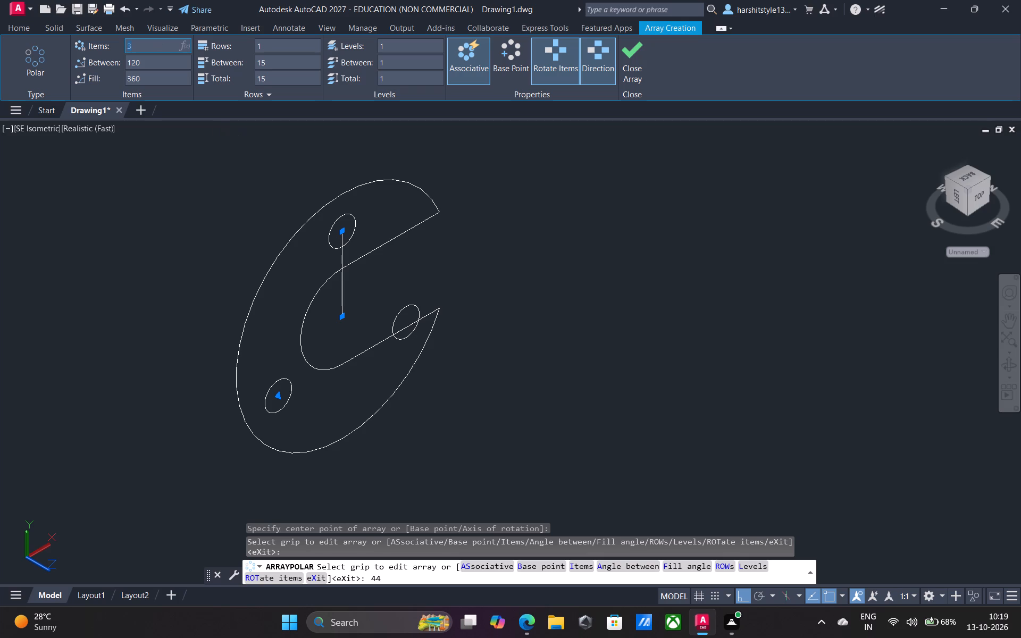
{"action": "key", "text": "4"}
{"action": "key", "text": "Return"}
{"action": "key", "text": "Return"}
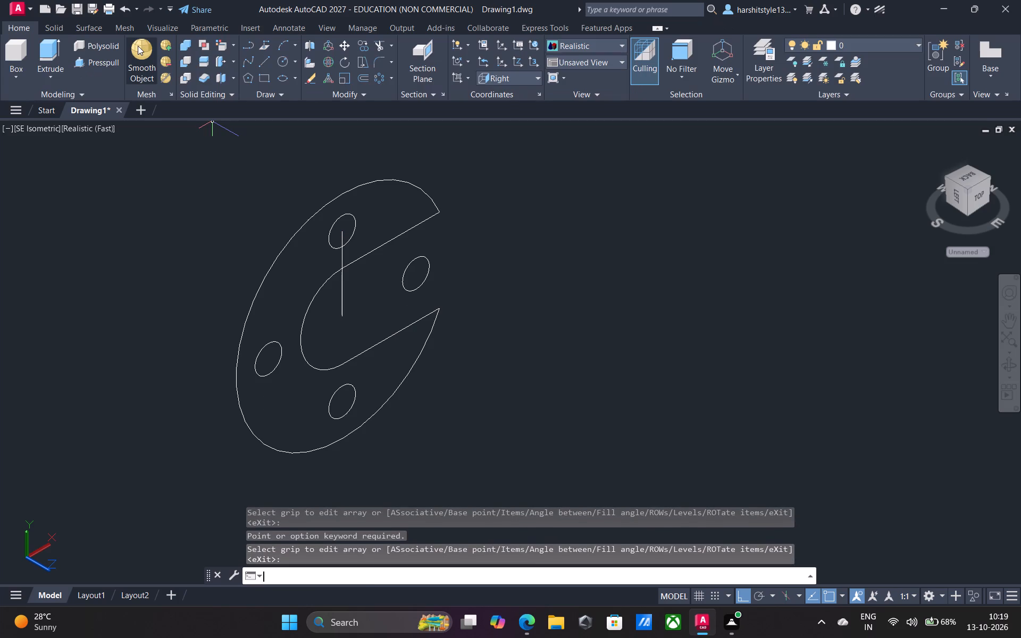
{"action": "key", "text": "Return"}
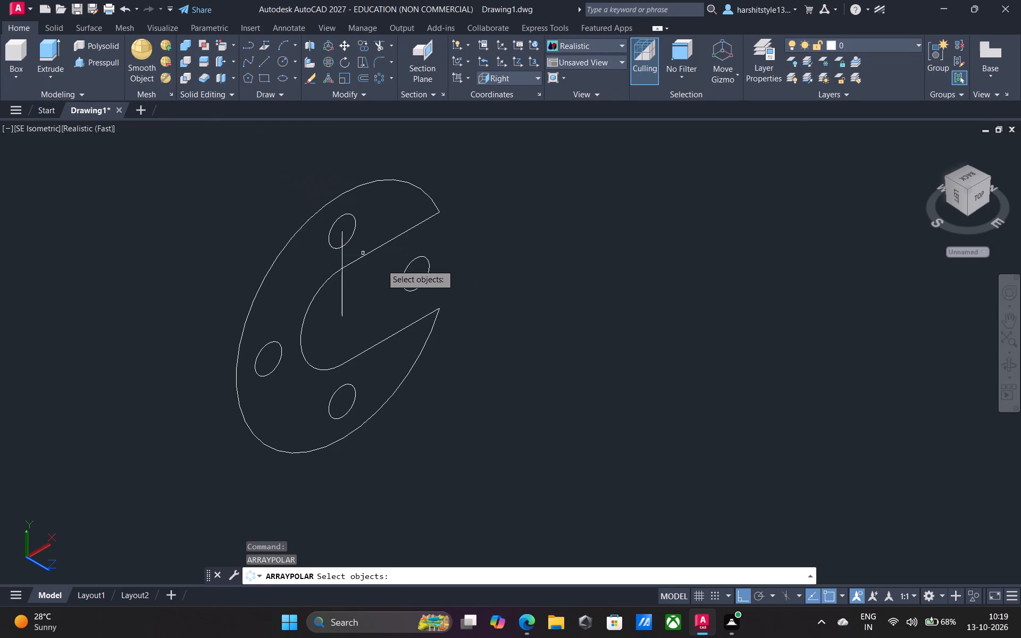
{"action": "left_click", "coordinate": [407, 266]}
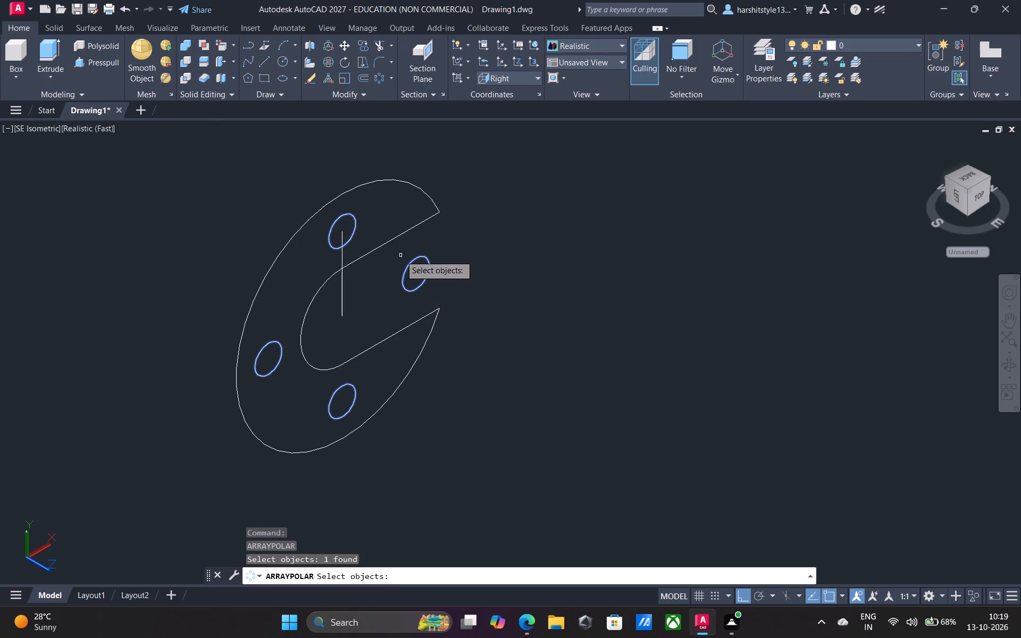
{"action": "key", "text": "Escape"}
Explode the polar array of small circles, with the whole disc sketch selected, into separate circles.
{"action": "left_click_drag", "start_coordinate": [115, 148], "coordinate": [123, 156]}
{"action": "left_click", "coordinate": [539, 476]}
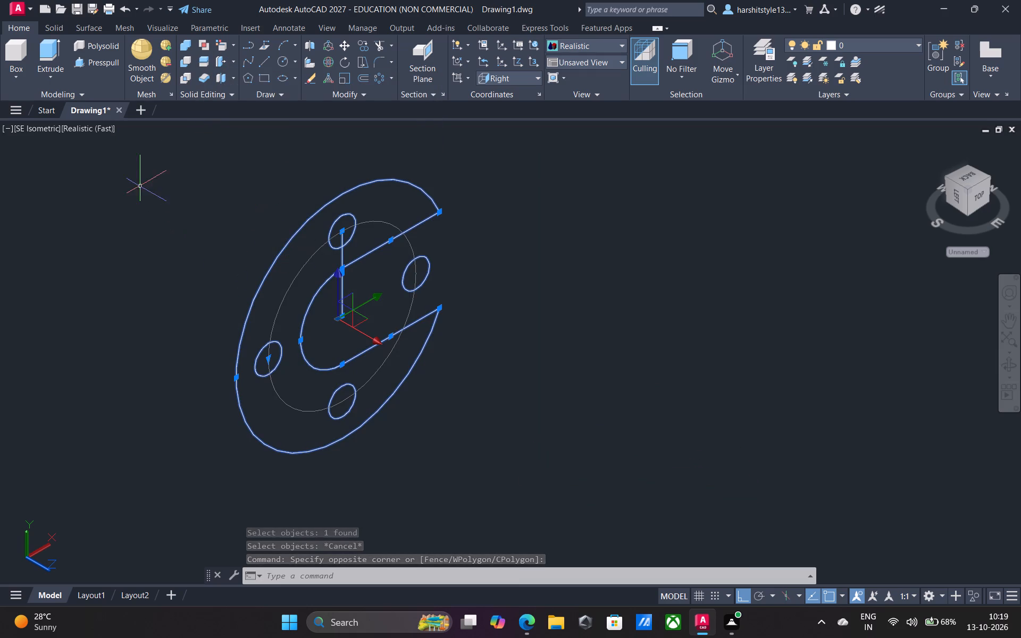
{"action": "left_click", "coordinate": [231, 46]}
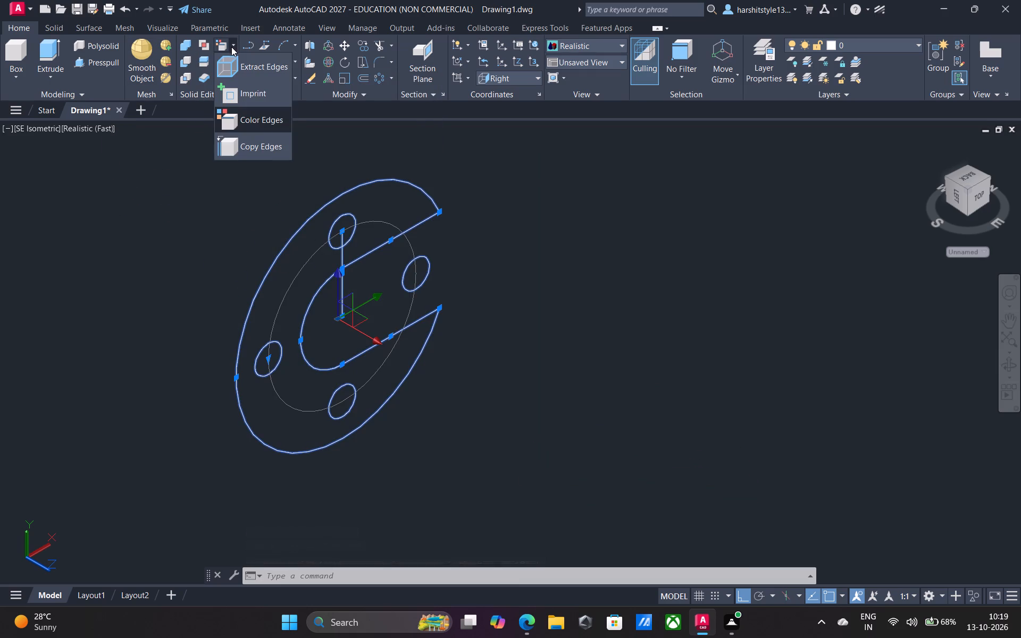
{"action": "left_click", "coordinate": [262, 212]}
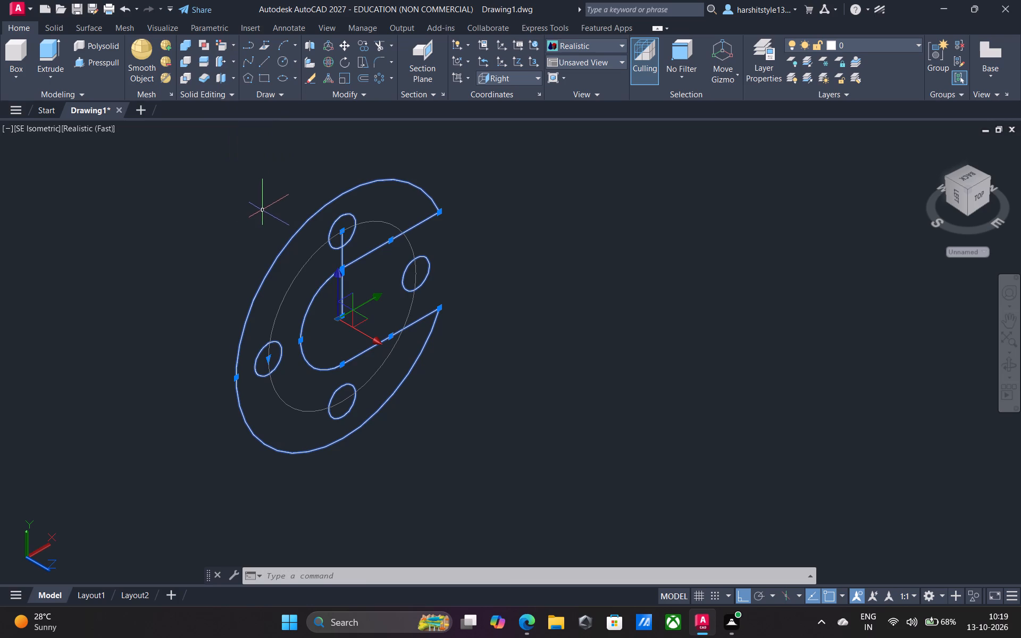
{"action": "left_click", "coordinate": [166, 206]}
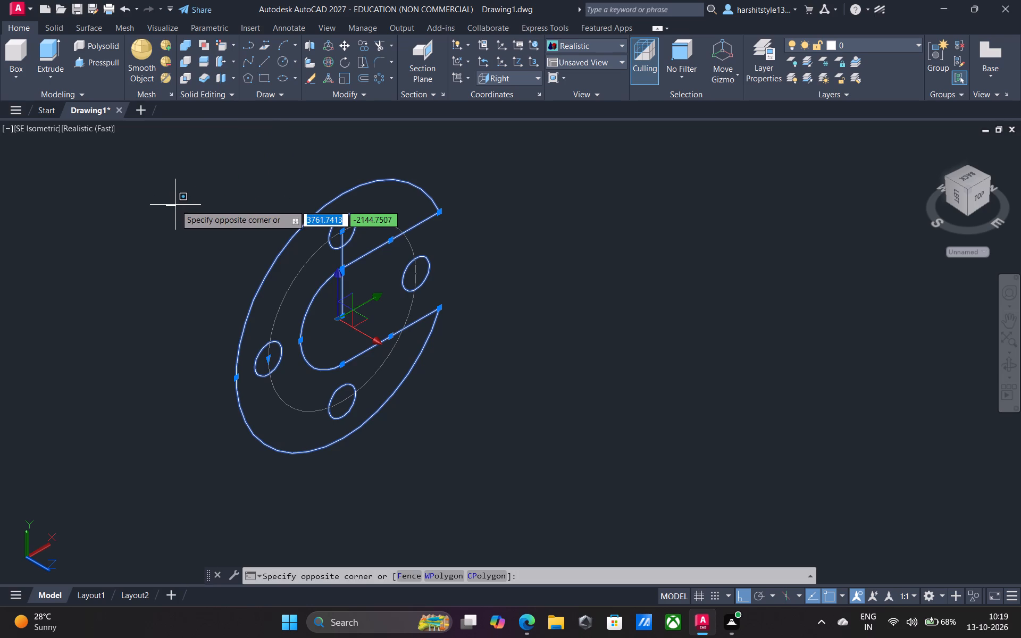
{"action": "key", "text": "Escape"}
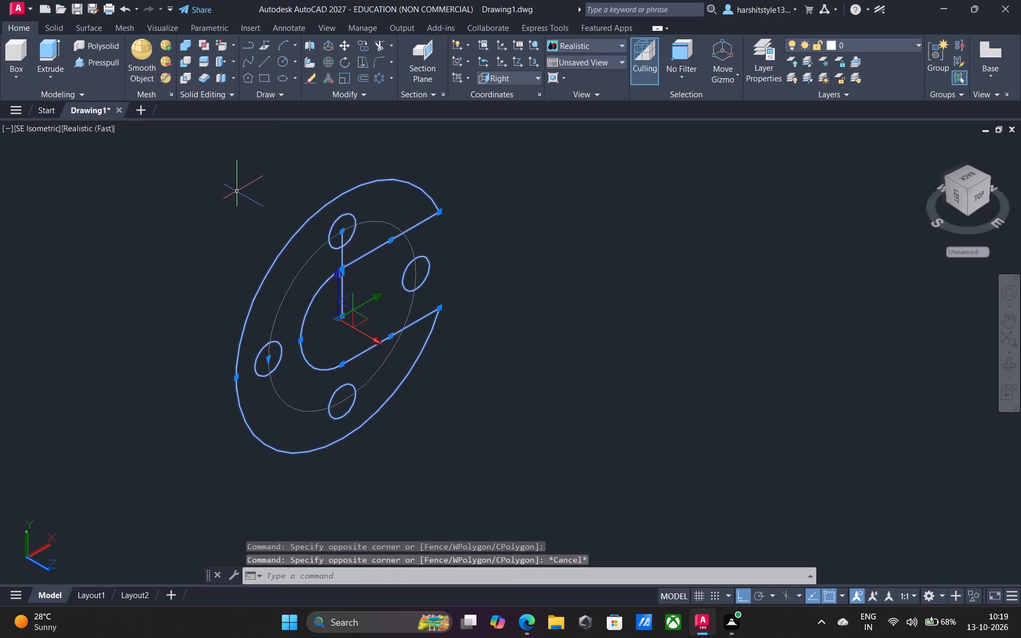
{"action": "key", "text": "x"}
{"action": "key", "text": "Return"}
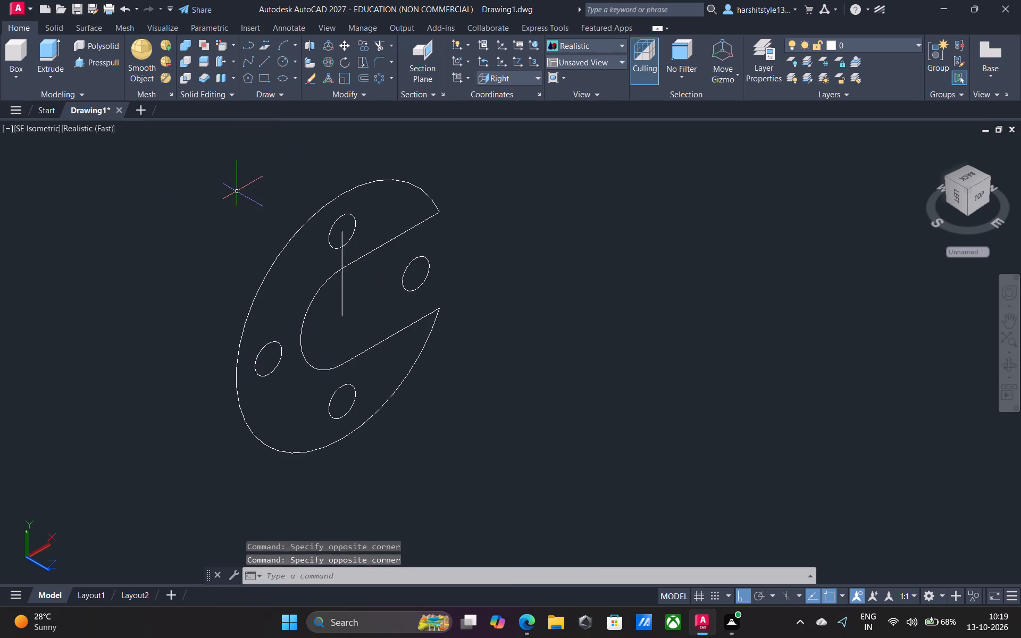
Delete the small circle that lies inside the open slot.
{"action": "left_click", "coordinate": [423, 257]}
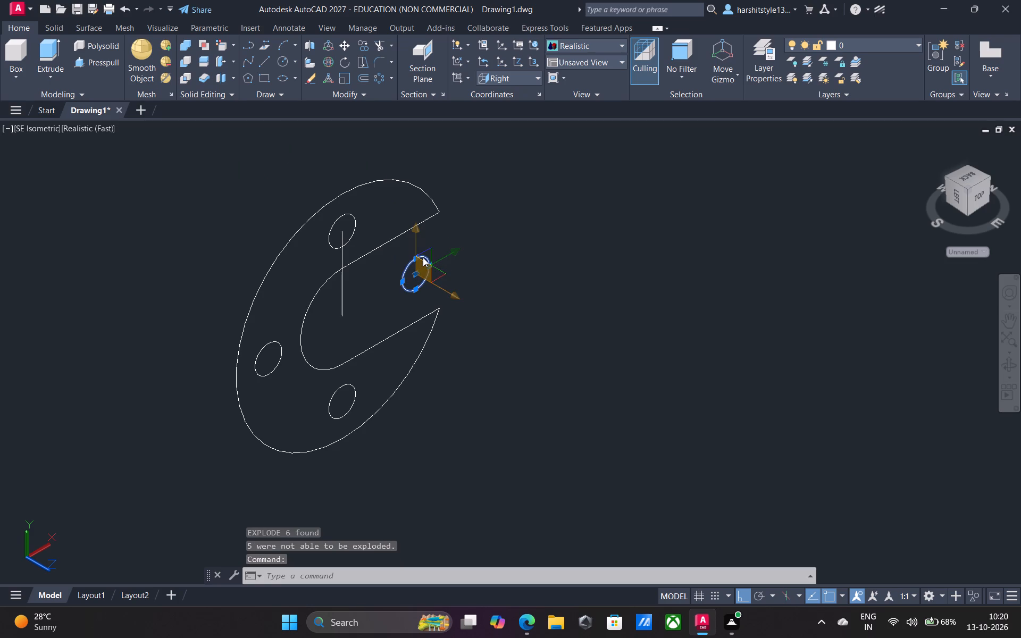
{"action": "key", "text": "Delete"}
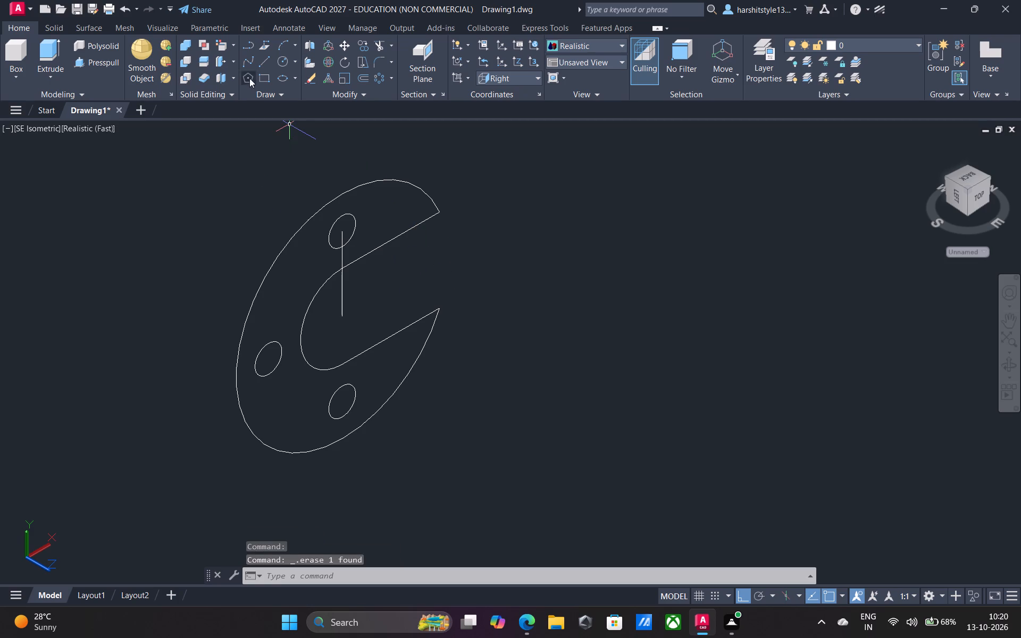
Trim away the whole vertical construction line between the disc centre and the upper small circle.
{"action": "left_click", "coordinate": [381, 42]}
{"action": "scroll", "coordinate": [371, 251], "scroll_direction": "up", "scroll_amount": 2}
{"action": "left_click_drag", "start_coordinate": [321, 201], "coordinate": [321, 205]}
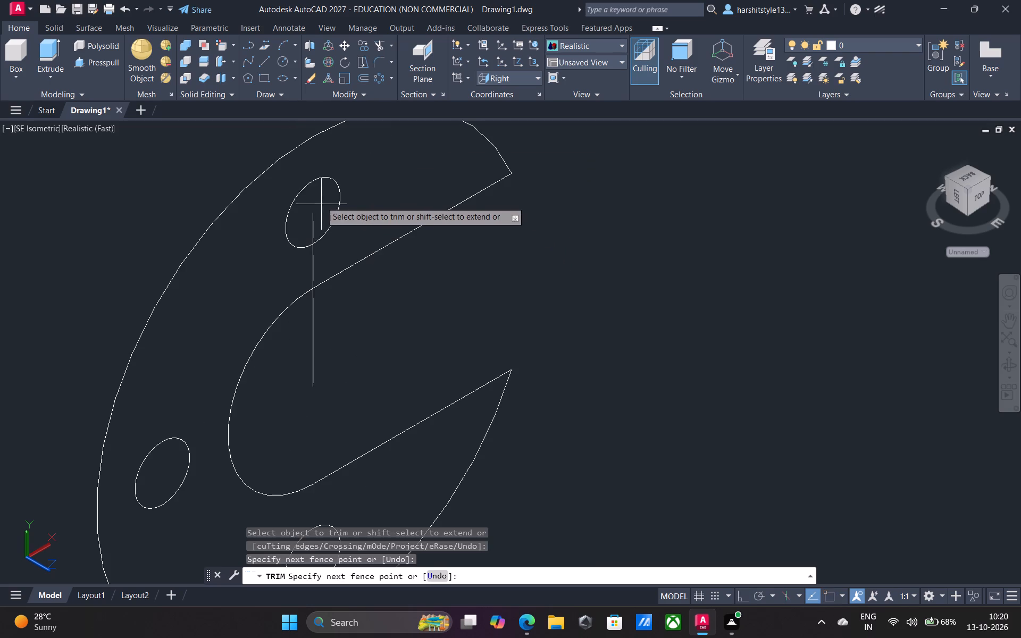
{"action": "left_click_drag", "start_coordinate": [321, 205], "coordinate": [311, 225]}
{"action": "left_click_drag", "start_coordinate": [340, 241], "coordinate": [298, 261]}
{"action": "left_click_drag", "start_coordinate": [348, 287], "coordinate": [347, 288]}
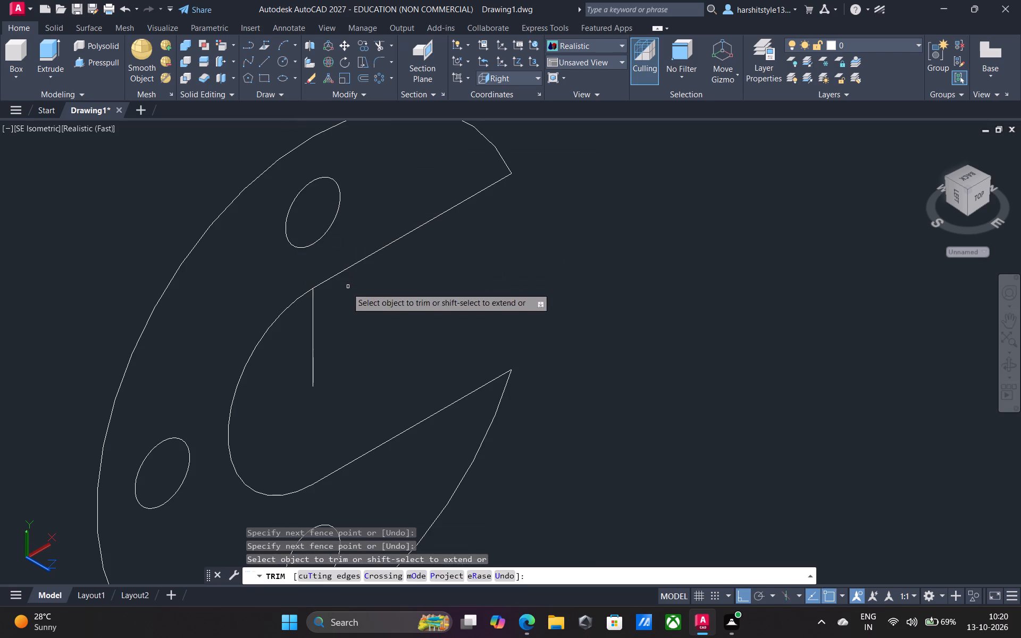
{"action": "left_click_drag", "start_coordinate": [347, 288], "coordinate": [314, 323]}
{"action": "left_click_drag", "start_coordinate": [306, 327], "coordinate": [345, 322]}
{"action": "scroll", "coordinate": [334, 293], "scroll_direction": "down", "scroll_amount": 2}
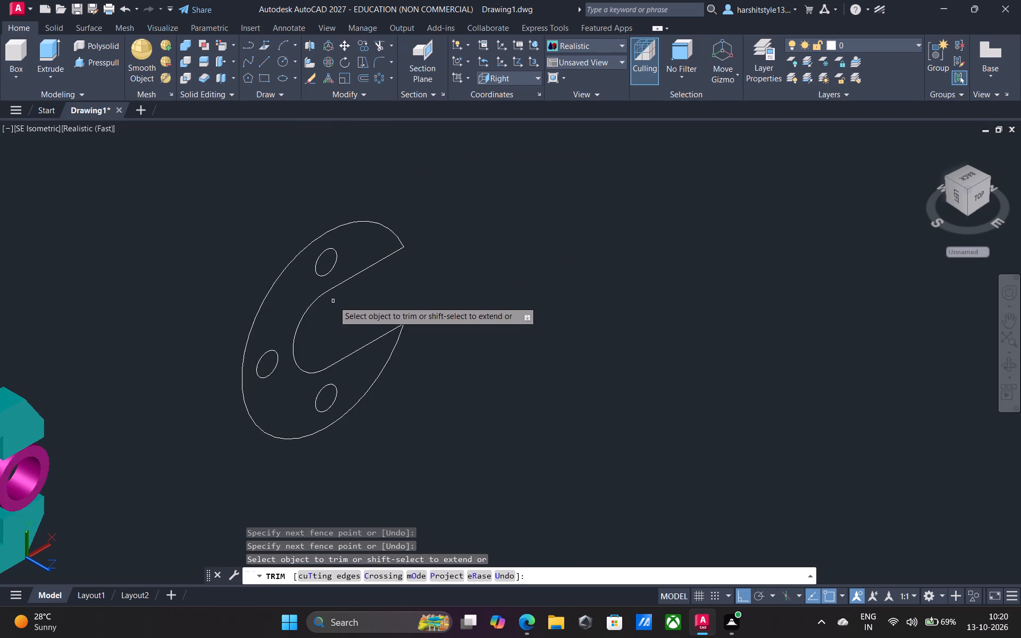
{"action": "scroll", "coordinate": [357, 300], "scroll_direction": "down", "scroll_amount": 2}
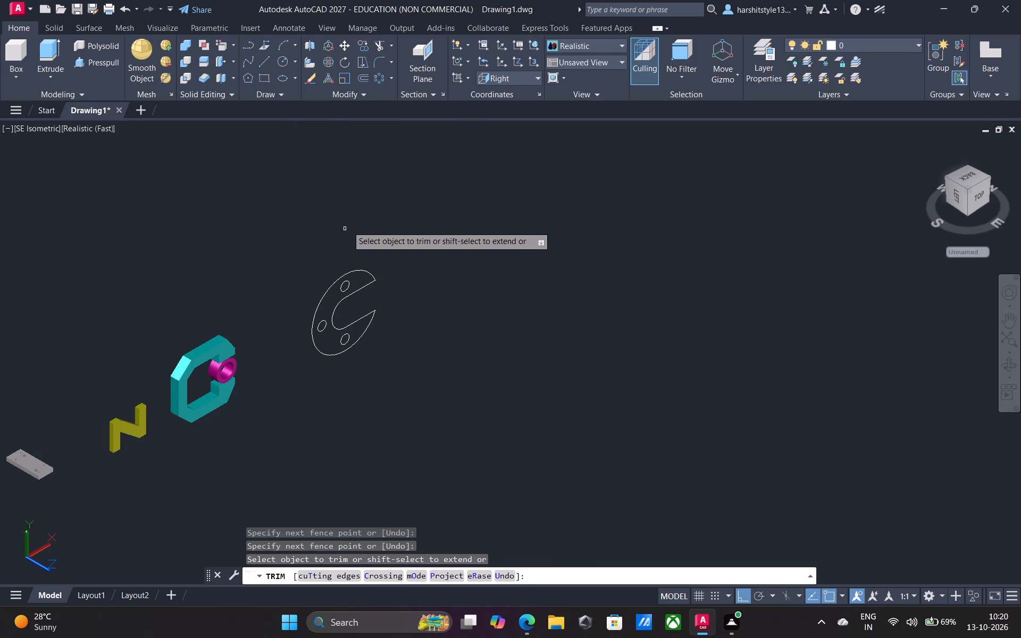
{"action": "key", "text": "Return"}
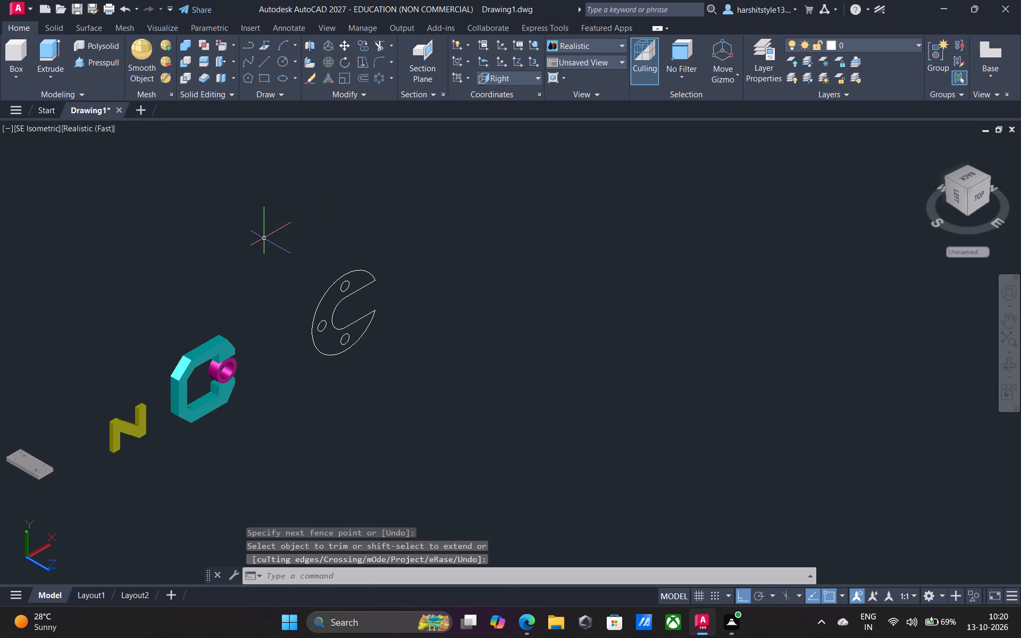
Join the arcs and lines of the slotted disc outline into one polyline.
{"action": "left_click", "coordinate": [261, 219]}
{"action": "left_click", "coordinate": [421, 384]}
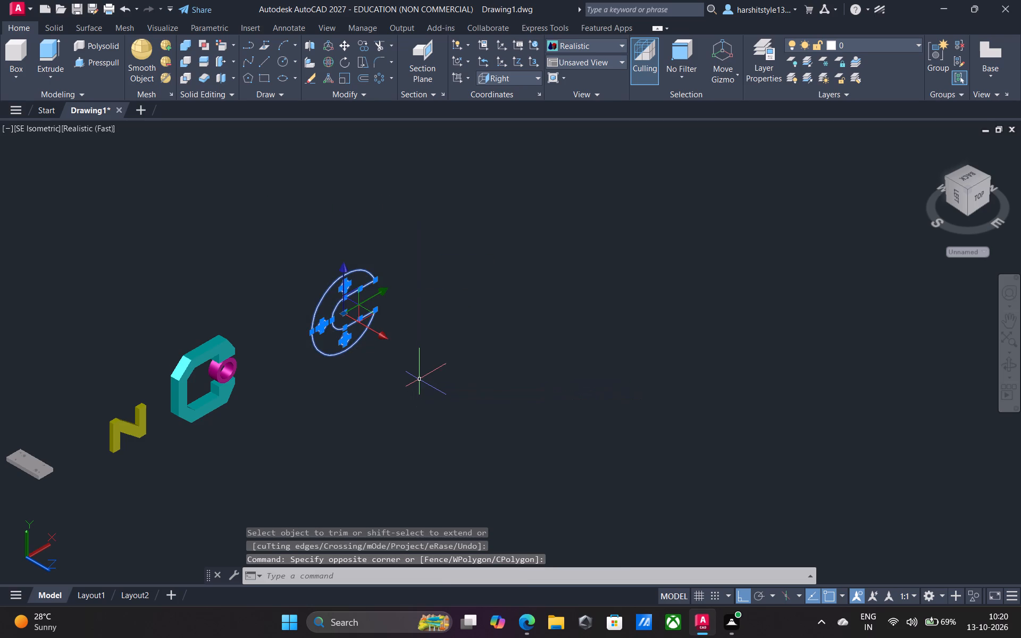
{"action": "type", "text": "joi"}
{"action": "key", "text": "Return"}
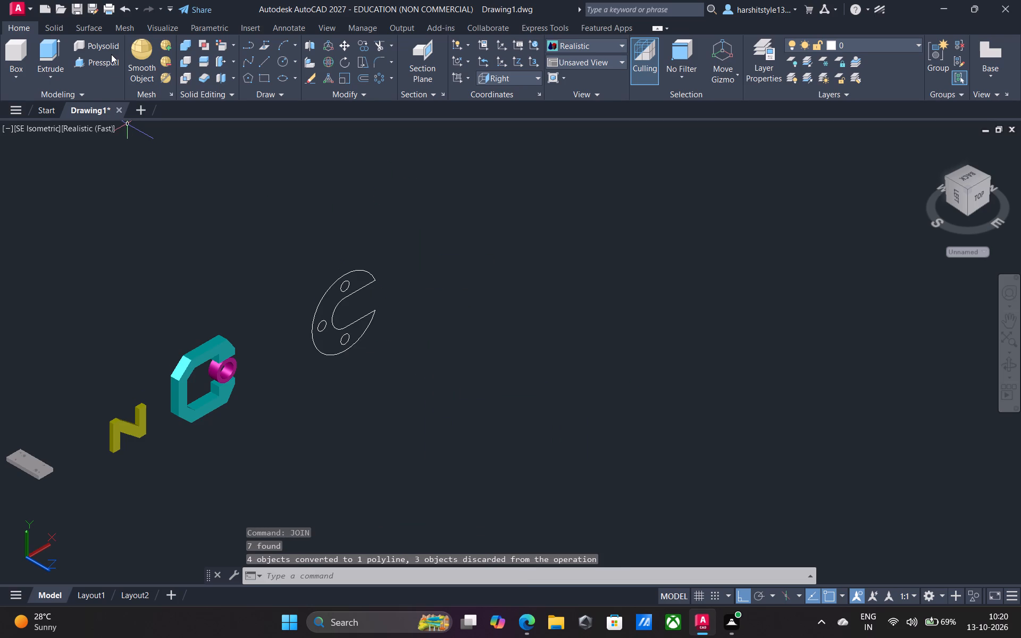
Presspull the slotted disc outline backward by 20 to make a solid.
{"action": "left_click", "coordinate": [111, 54]}
{"action": "left_click", "coordinate": [109, 61]}
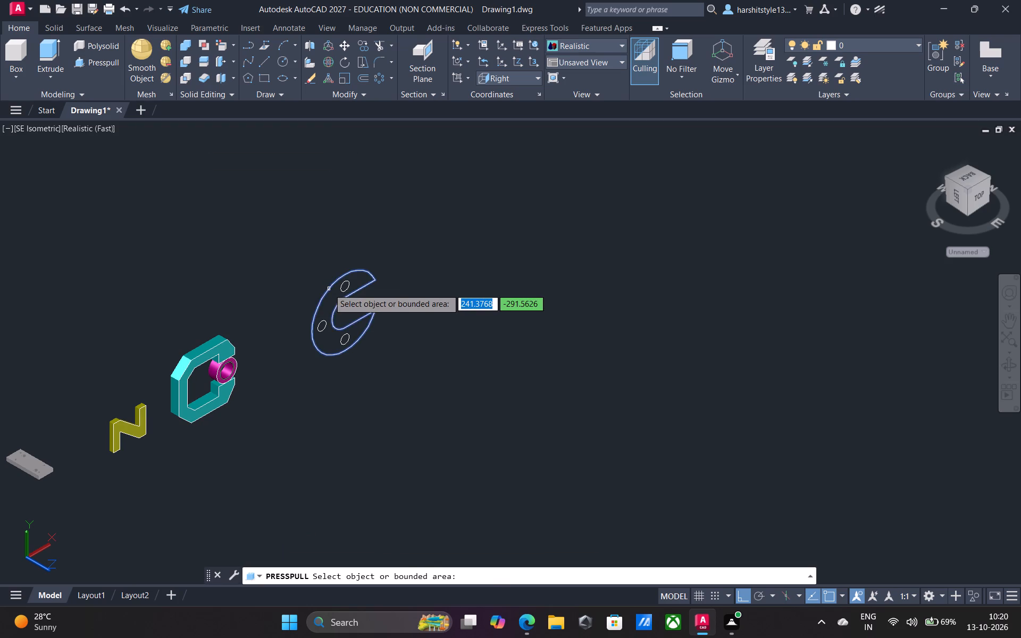
{"action": "left_click", "coordinate": [329, 289]}
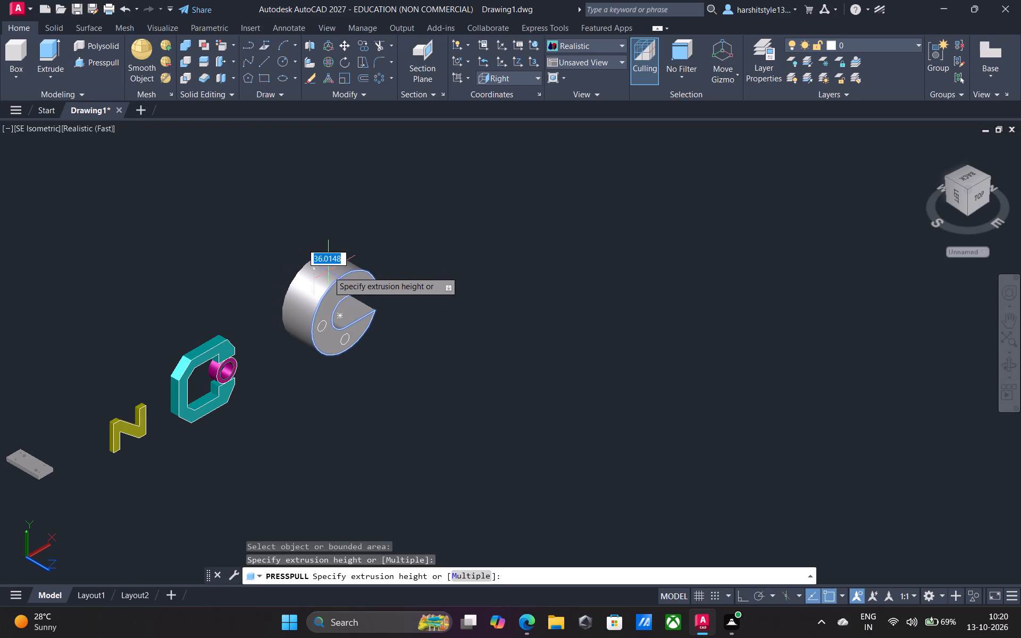
{"action": "type", "text": "20"}
{"action": "key", "text": "Return"}
{"action": "key", "text": "Return"}
{"action": "key", "text": "Return"}
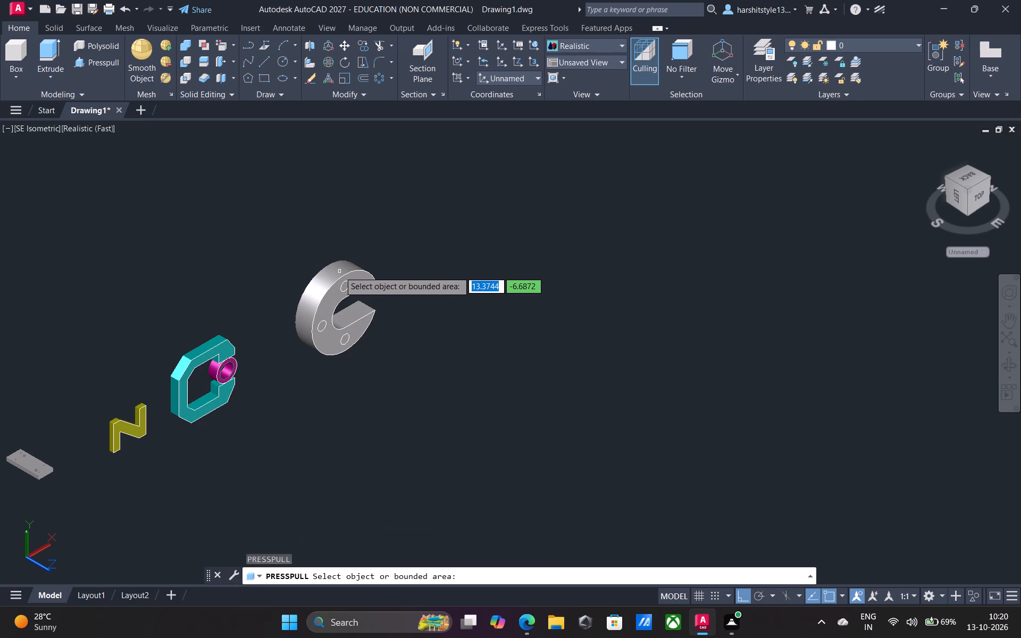
{"action": "key", "text": "Escape"}
{"action": "key", "text": "Escape"}
{"action": "key", "text": "Escape"}
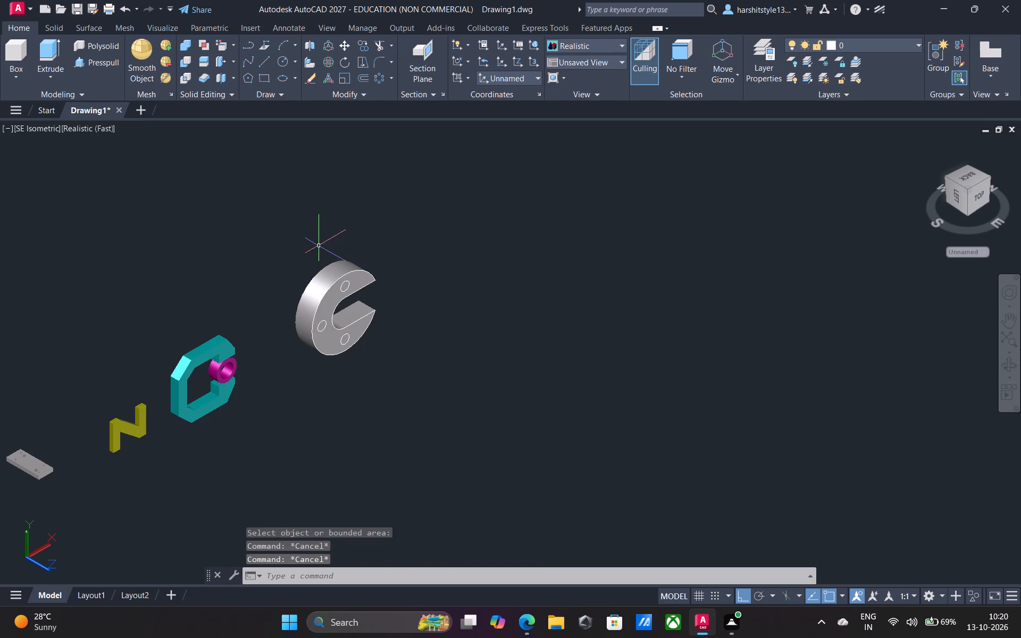
{"action": "key", "text": "Escape"}
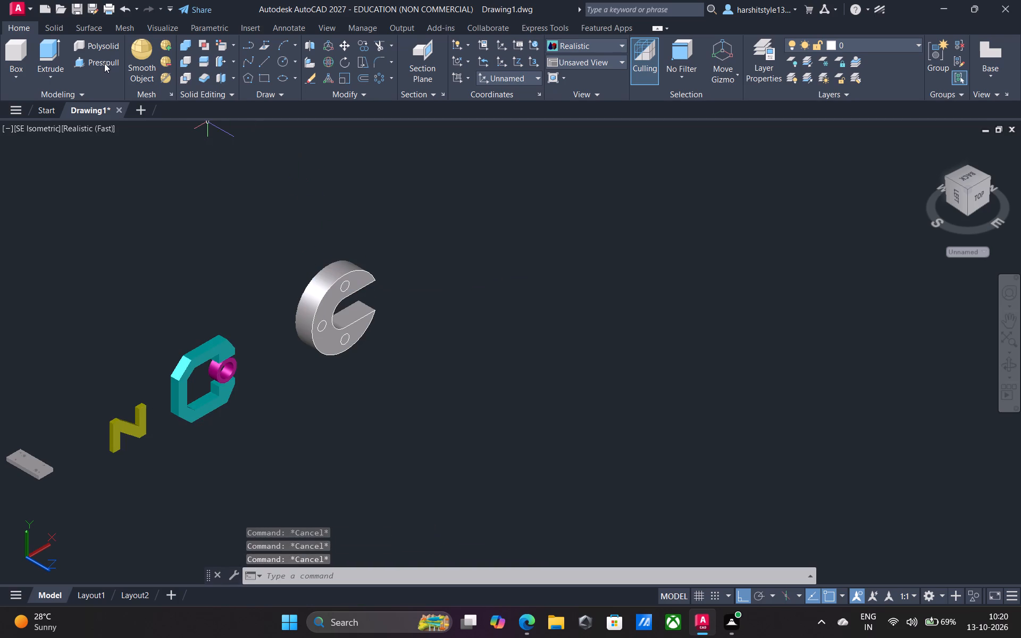
Presspull the upper small circle back through the slotted disc to cut a through hole.
{"action": "left_click", "coordinate": [104, 63]}
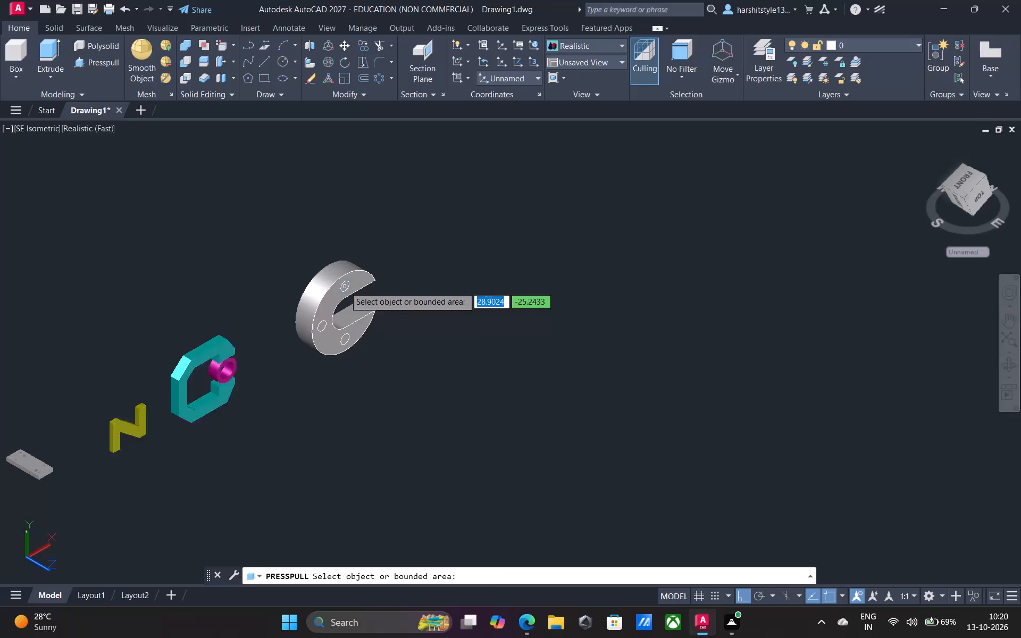
{"action": "left_click", "coordinate": [345, 287]}
{"action": "left_click", "coordinate": [162, 209]}
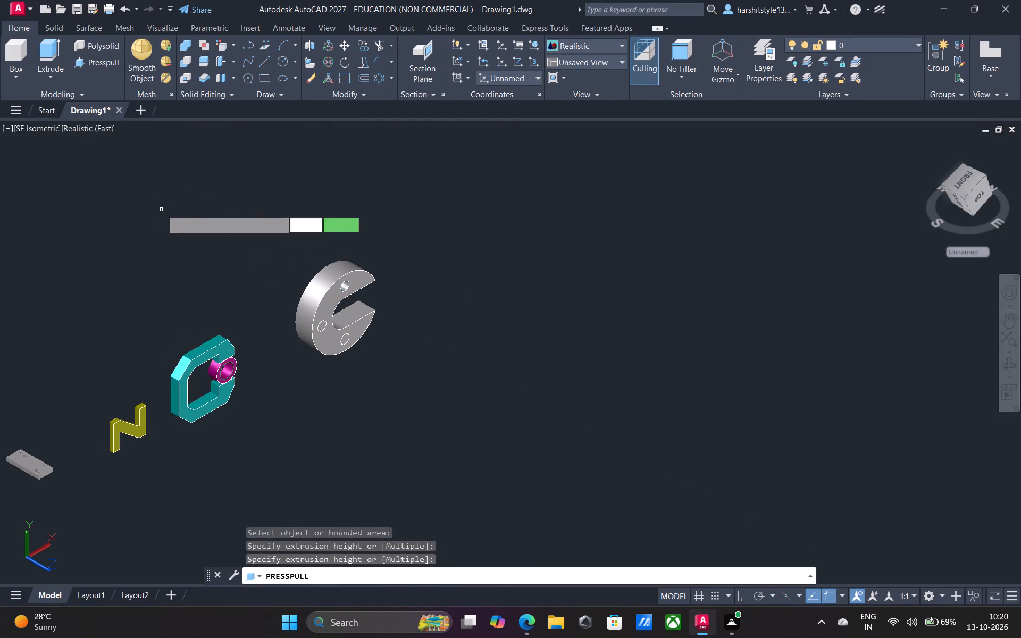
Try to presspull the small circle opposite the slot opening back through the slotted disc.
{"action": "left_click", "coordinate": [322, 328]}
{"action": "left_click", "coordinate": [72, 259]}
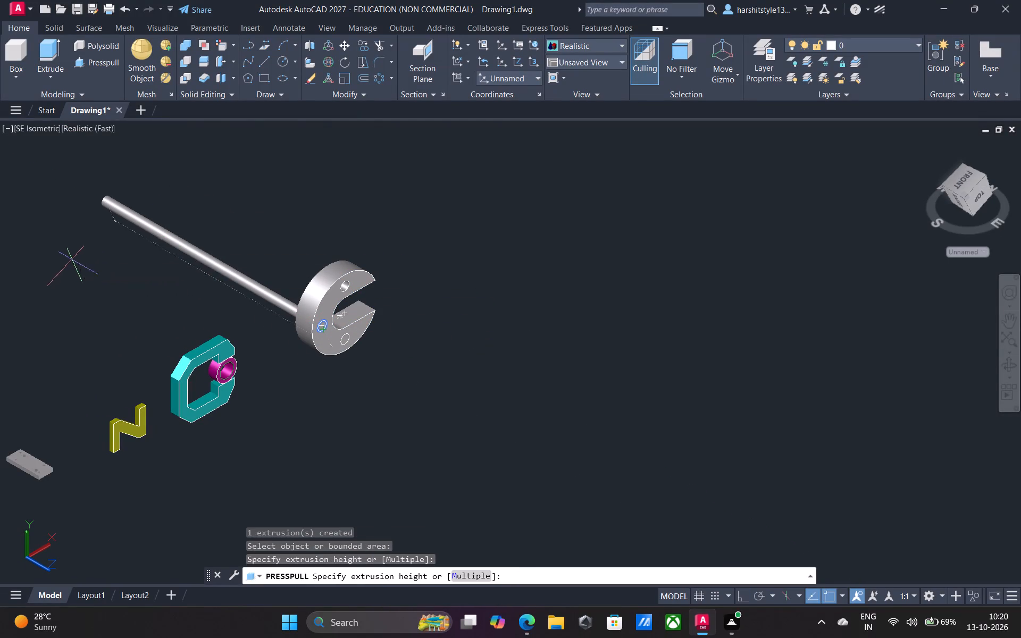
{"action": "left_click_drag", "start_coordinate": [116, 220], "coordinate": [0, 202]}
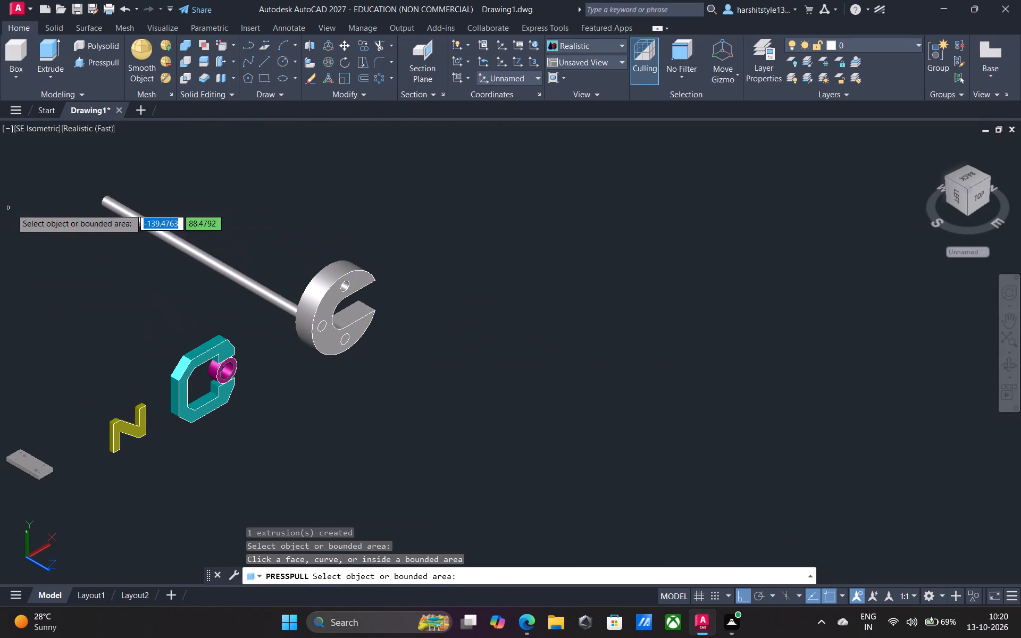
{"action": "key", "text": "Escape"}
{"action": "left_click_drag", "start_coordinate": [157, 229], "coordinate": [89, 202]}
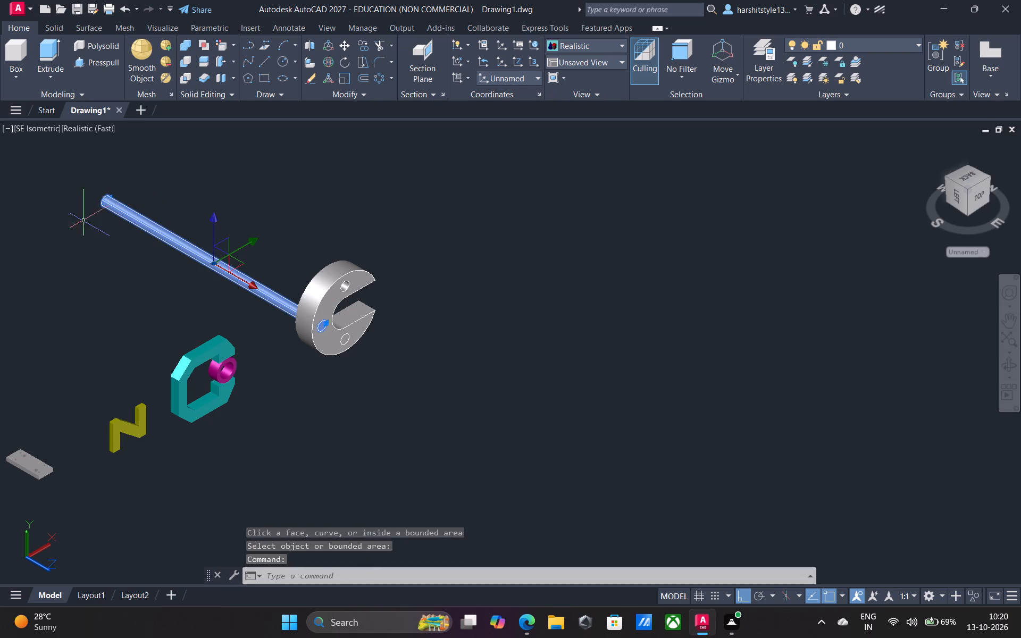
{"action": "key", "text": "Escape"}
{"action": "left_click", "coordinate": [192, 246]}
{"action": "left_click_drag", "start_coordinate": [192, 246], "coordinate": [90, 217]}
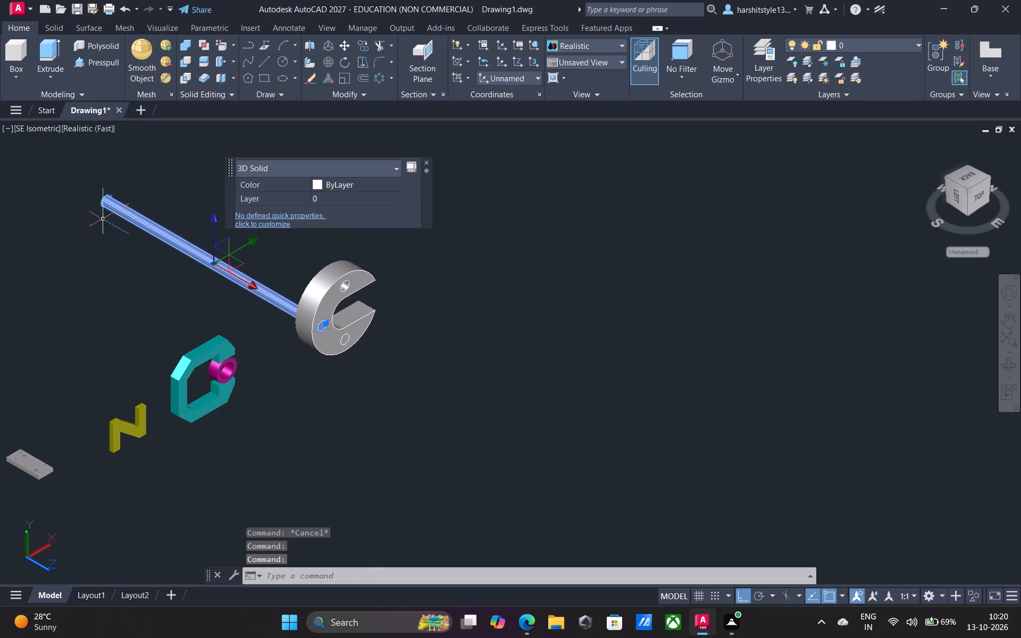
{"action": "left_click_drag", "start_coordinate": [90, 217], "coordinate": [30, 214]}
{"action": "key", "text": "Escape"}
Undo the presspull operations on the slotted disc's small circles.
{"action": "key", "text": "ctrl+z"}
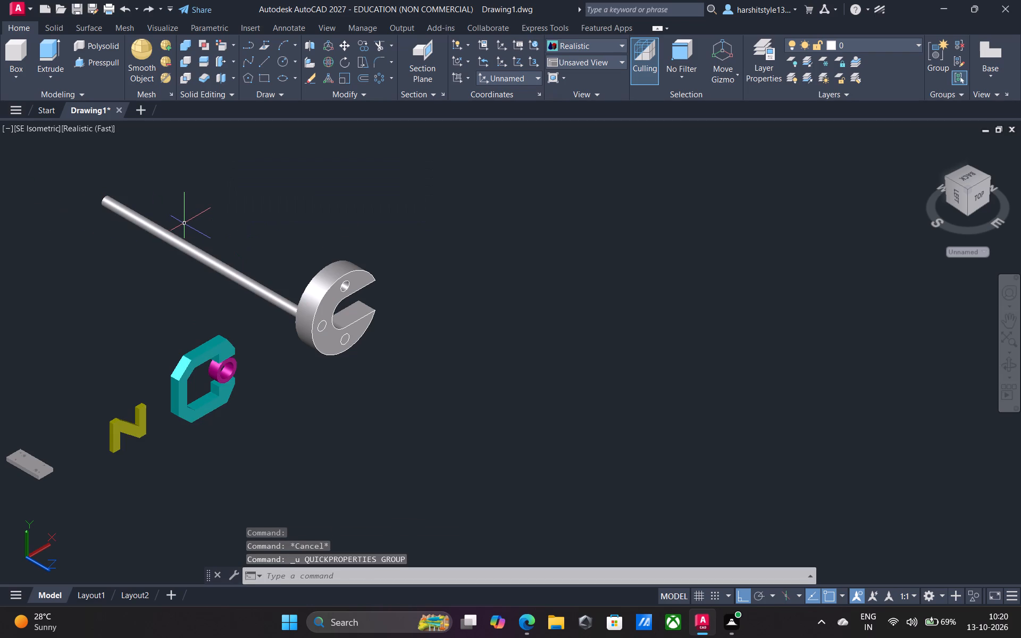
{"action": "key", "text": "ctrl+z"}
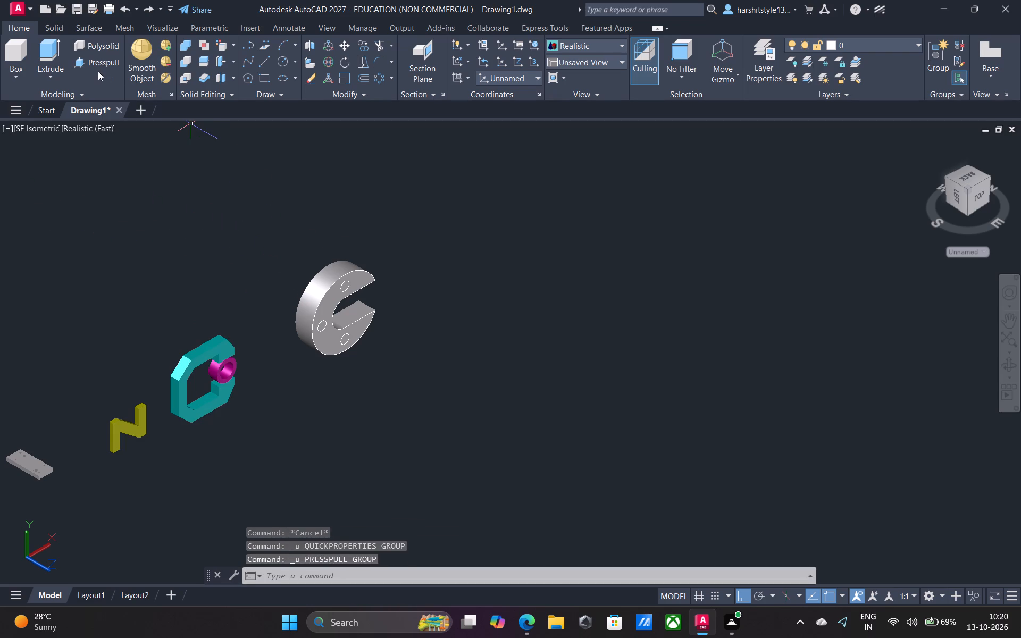
Presspull the small circle opposite the slot opening back through the slotted disc to cut a through hole.
{"action": "left_click", "coordinate": [95, 60]}
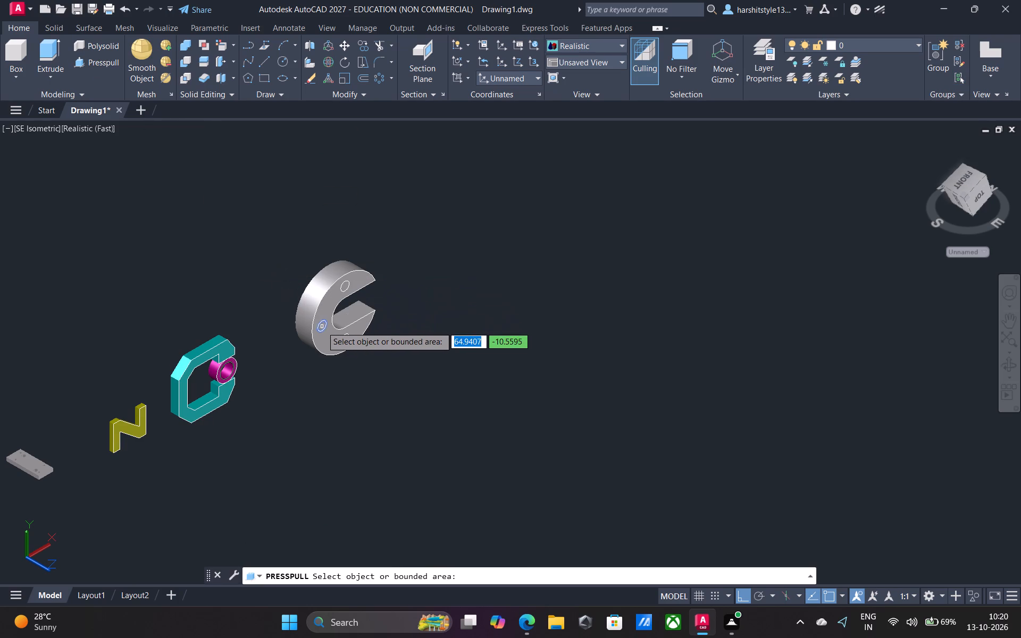
{"action": "left_click", "coordinate": [322, 326]}
{"action": "left_click_drag", "start_coordinate": [292, 316], "coordinate": [0, 292]}
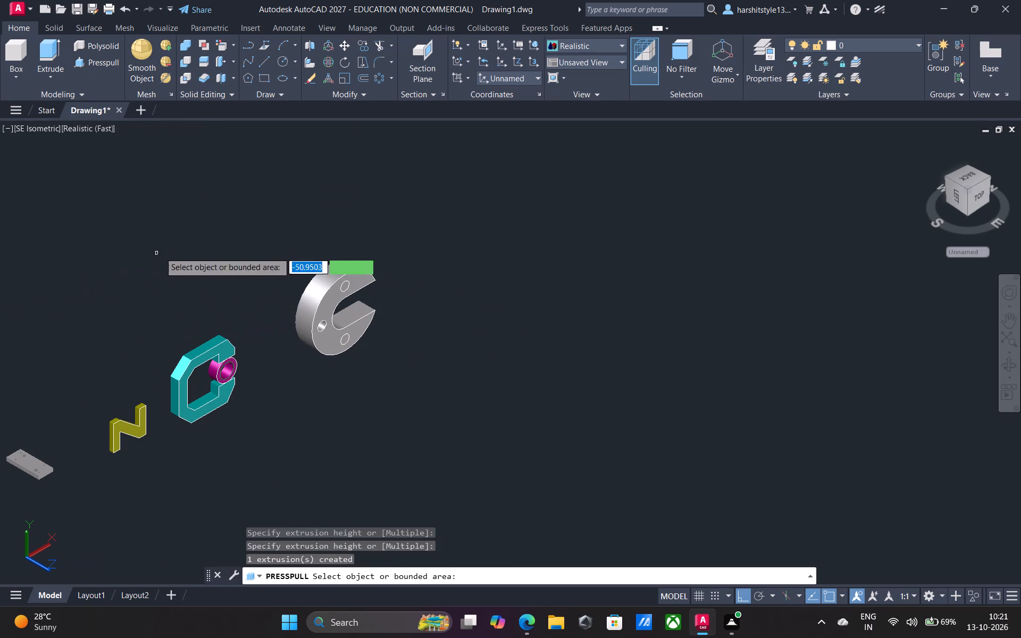
Presspull the upper small circle backward through the slotted disc into a long rod extending behind it.
{"action": "left_click", "coordinate": [346, 288]}
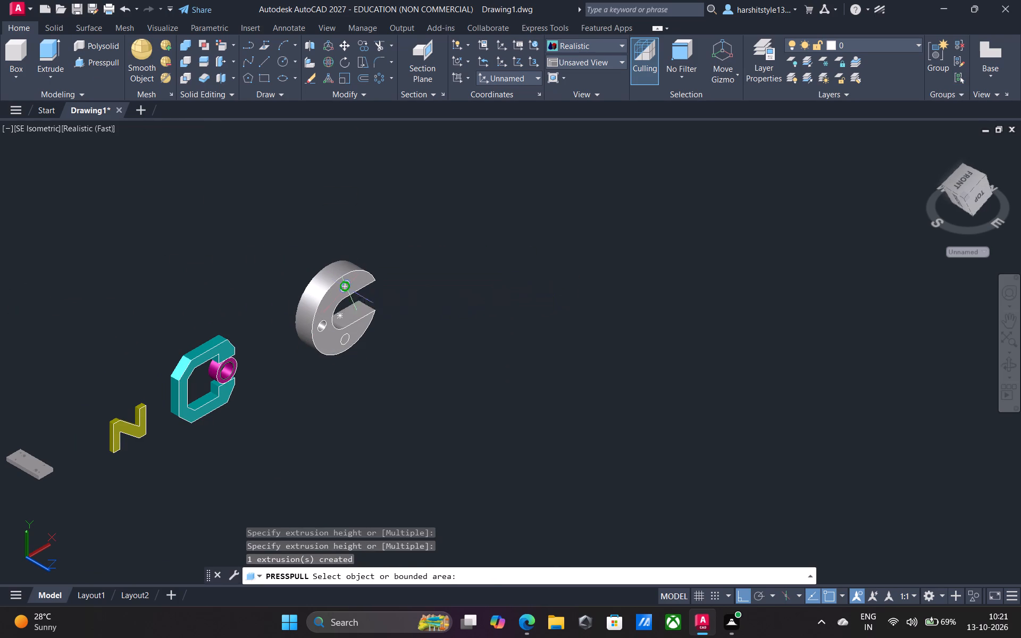
{"action": "left_click_drag", "start_coordinate": [0, 262], "coordinate": [0, 275]}
{"action": "left_click_drag", "start_coordinate": [40, 266], "coordinate": [34, 265]}
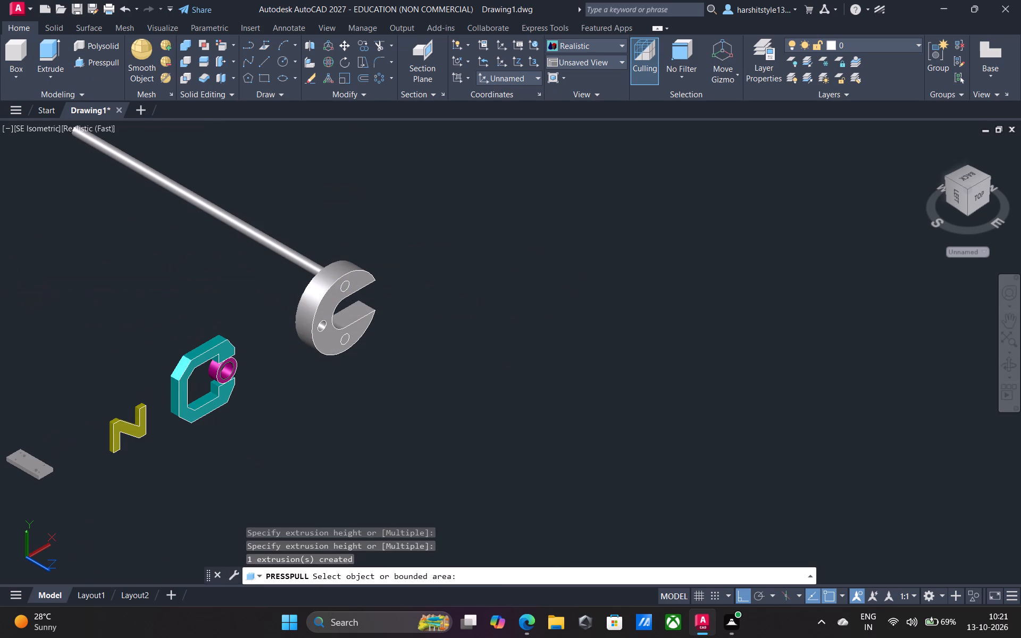
{"action": "left_click_drag", "start_coordinate": [34, 265], "coordinate": [0, 279]}
{"action": "key", "text": "Escape"}
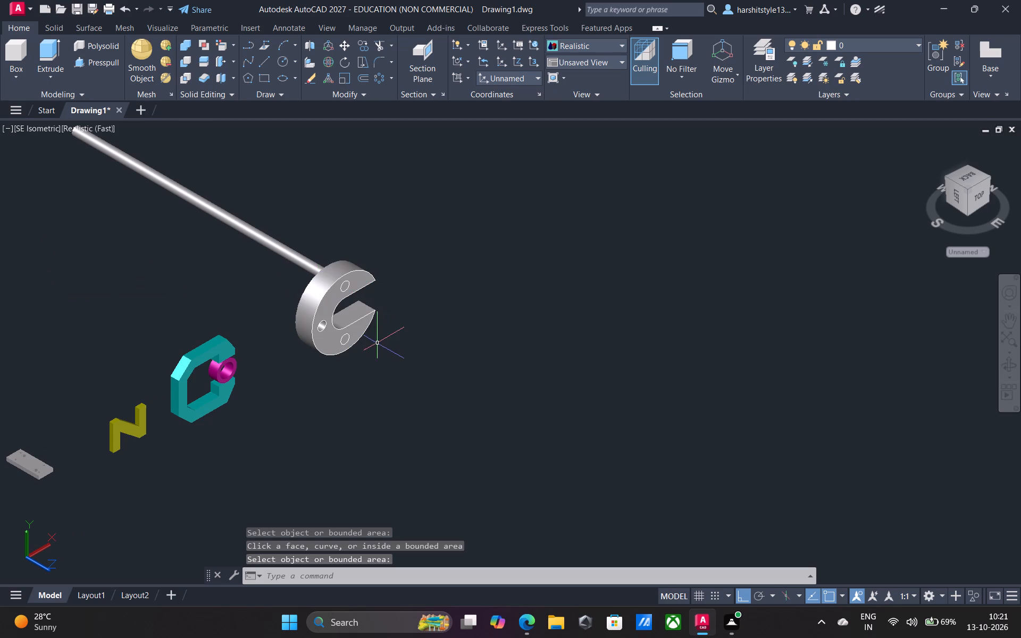
Presspull the lower small circle backward through the slotted disc into a second long rod.
{"action": "left_click", "coordinate": [103, 67]}
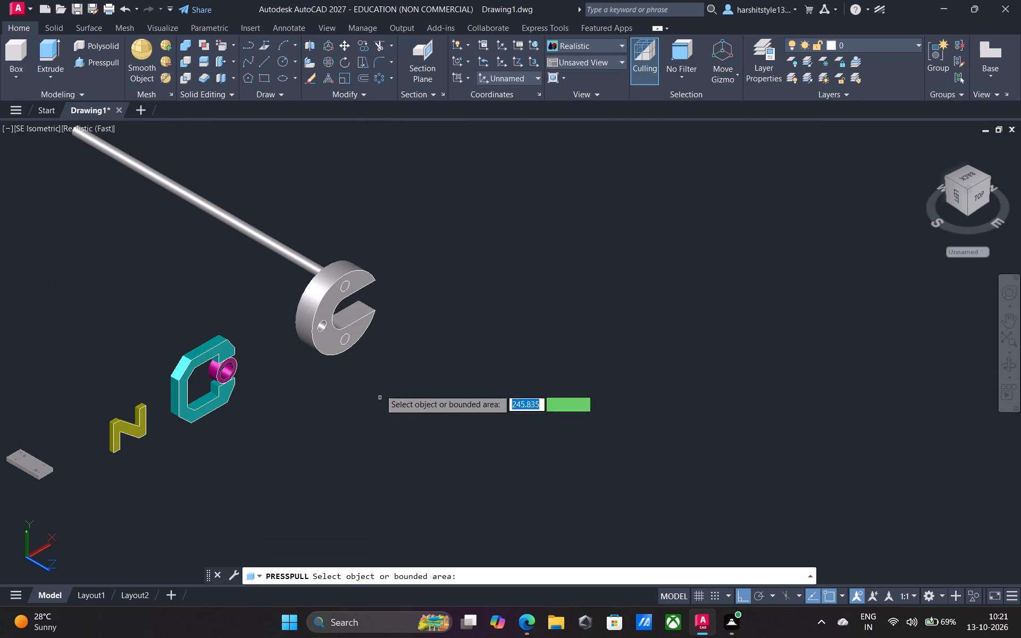
{"action": "left_click", "coordinate": [346, 341]}
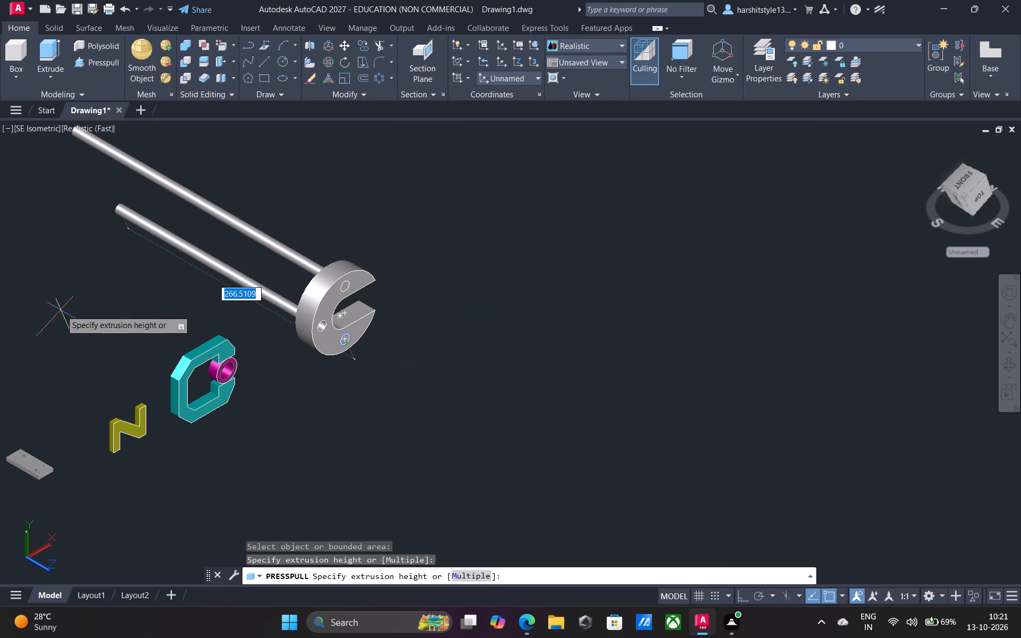
{"action": "left_click_drag", "start_coordinate": [0, 339], "coordinate": [0, 505]}
Subtract the upper and lower rods from the slotted disc to cut the two remaining through holes.
{"action": "scroll", "coordinate": [322, 371], "scroll_direction": "up", "scroll_amount": 2}
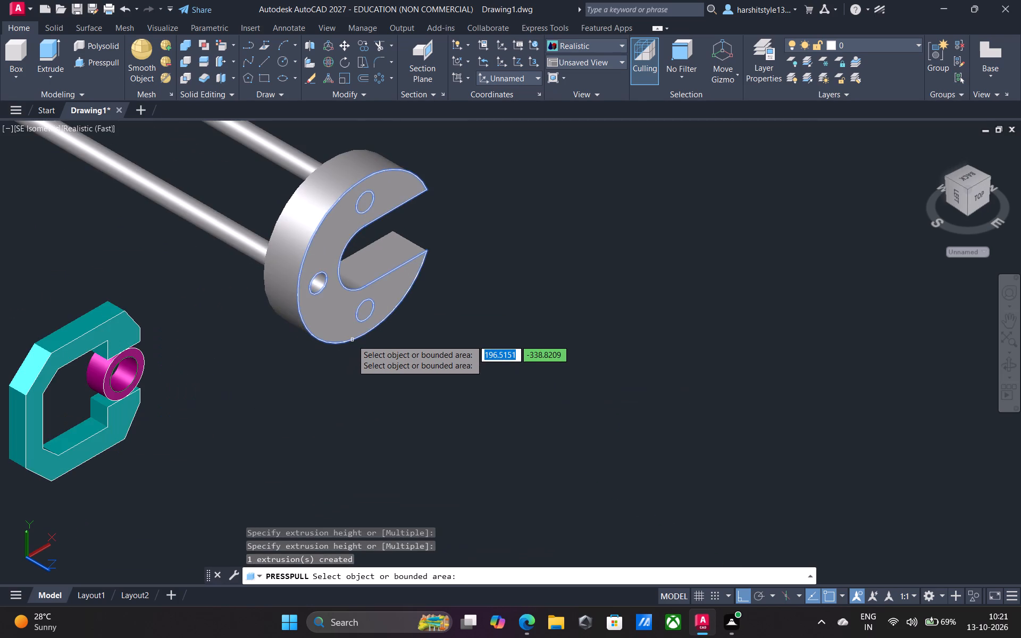
{"action": "scroll", "coordinate": [352, 340], "scroll_direction": "down", "scroll_amount": 2}
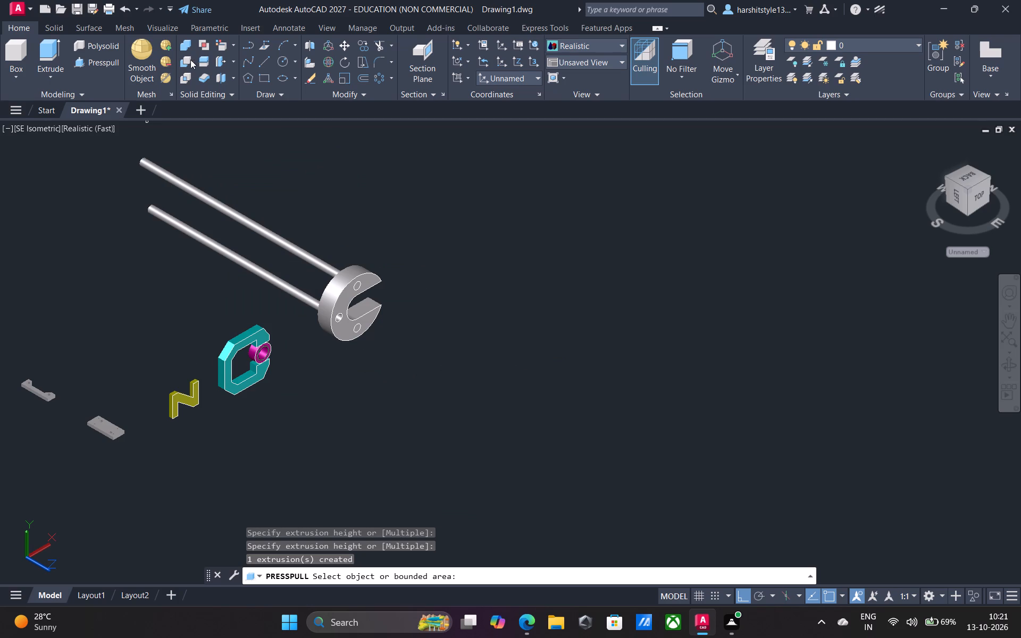
{"action": "left_click", "coordinate": [186, 57]}
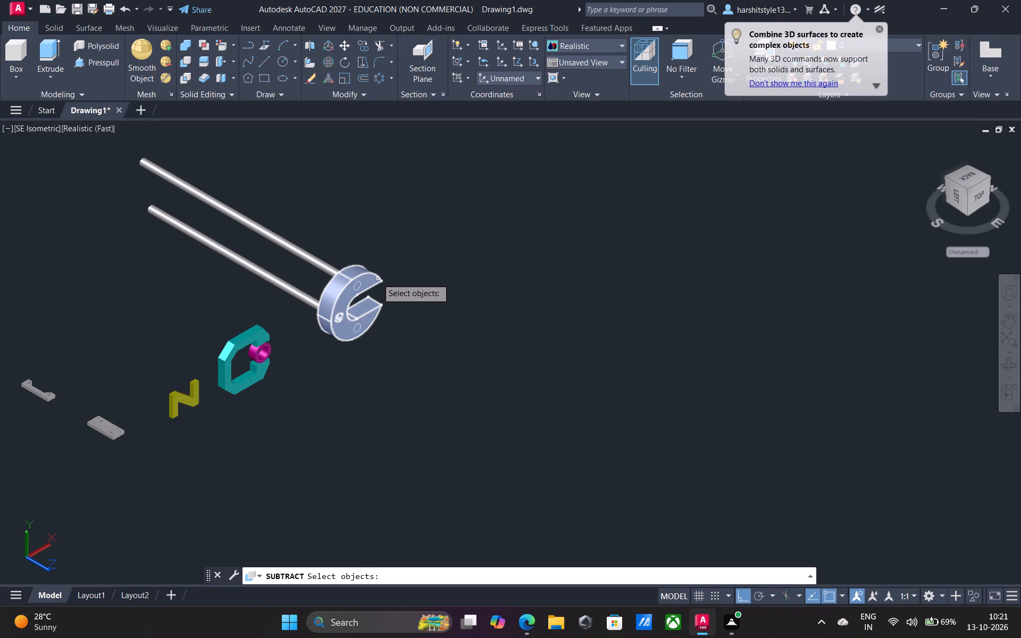
{"action": "left_click", "coordinate": [376, 279]}
{"action": "key", "text": "Return"}
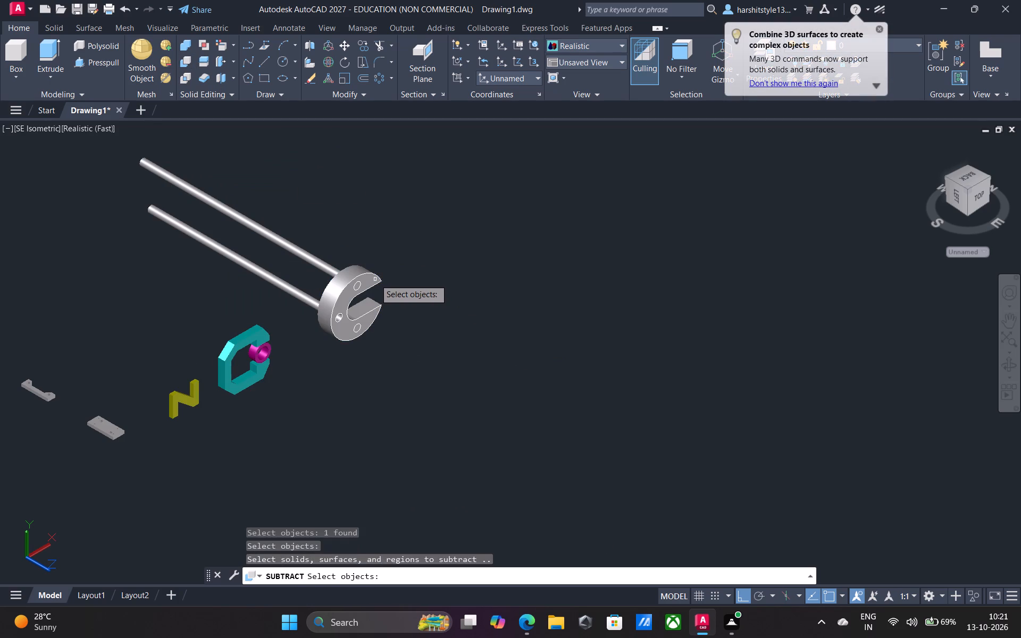
{"action": "scroll", "coordinate": [362, 287], "scroll_direction": "up", "scroll_amount": 1}
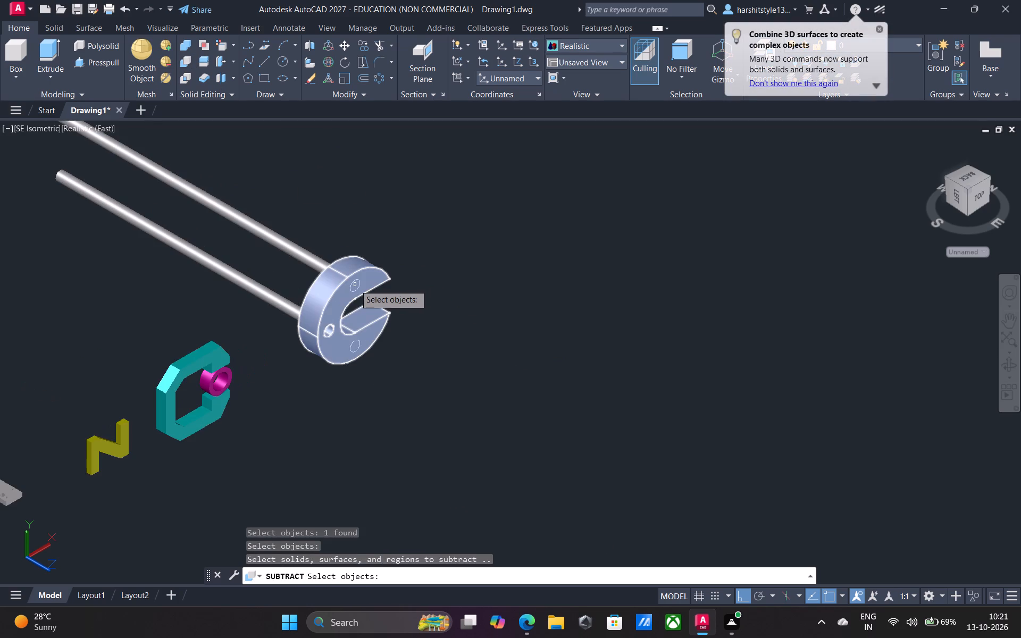
{"action": "scroll", "coordinate": [366, 290], "scroll_direction": "up", "scroll_amount": 4}
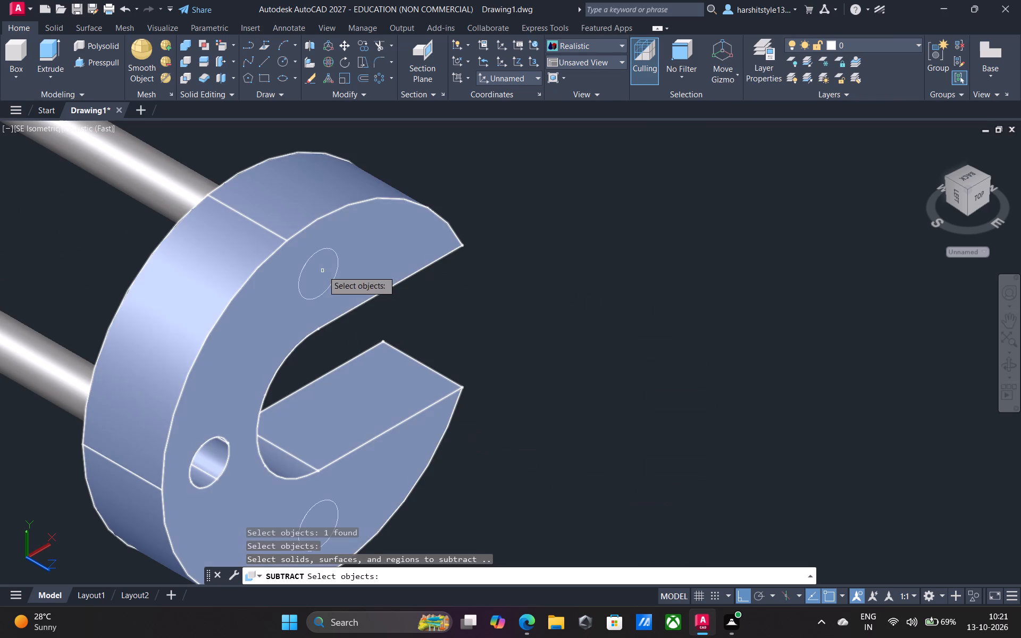
{"action": "left_click", "coordinate": [314, 298]}
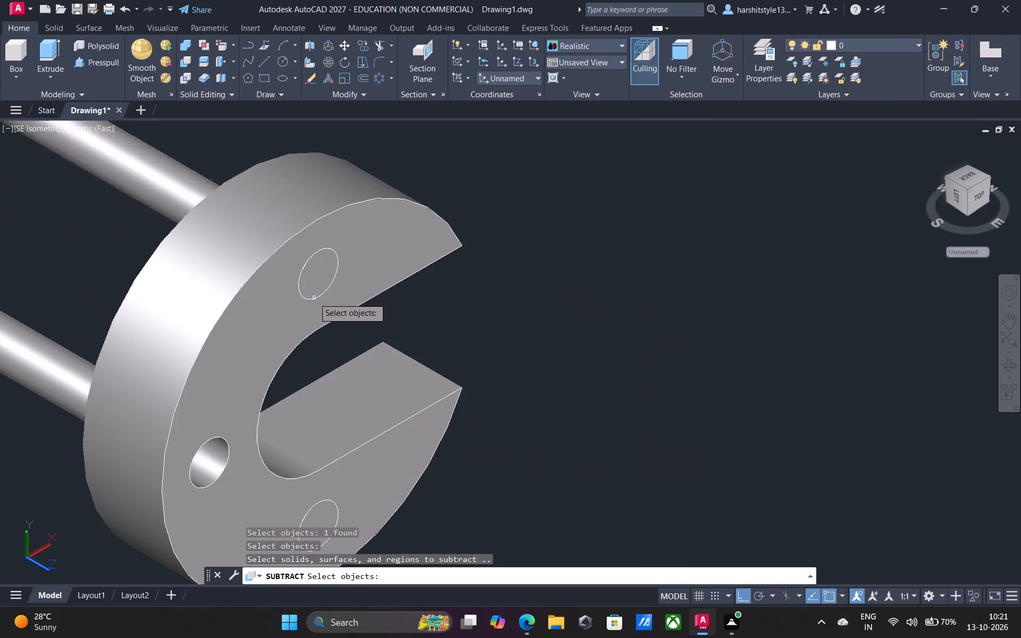
{"action": "left_click", "coordinate": [331, 503]}
{"action": "key", "text": "Return"}
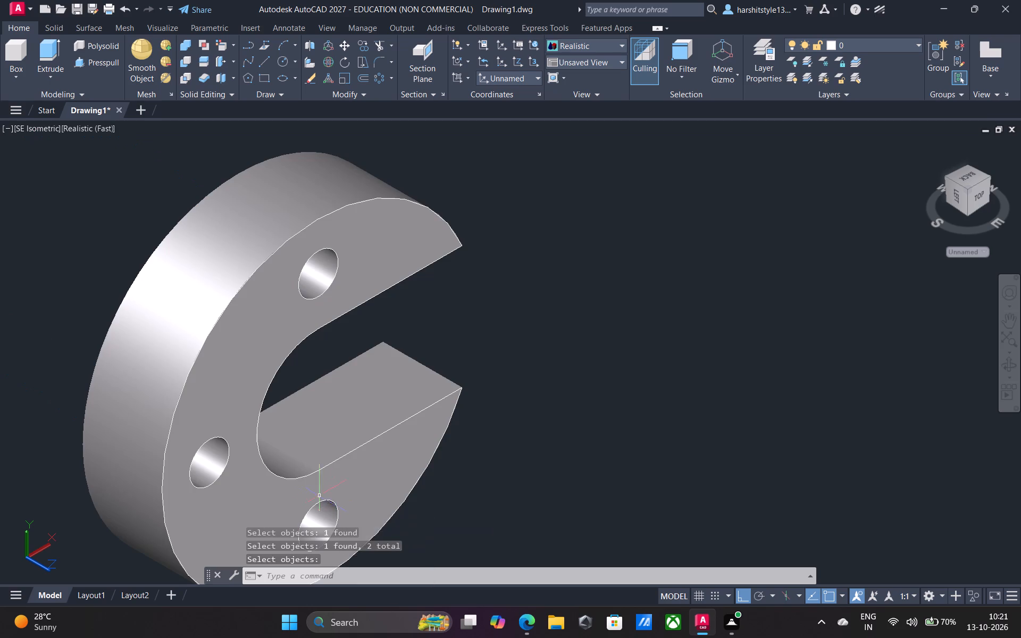
Examine the slotted disc's holes up close and its place among the other solids.
{"action": "scroll", "coordinate": [316, 445], "scroll_direction": "down", "scroll_amount": 1}
{"action": "scroll", "coordinate": [347, 406], "scroll_direction": "down", "scroll_amount": 1}
{"action": "middle_click_drag", "start_coordinate": [347, 407], "coordinate": [455, 357]}
{"action": "scroll", "coordinate": [422, 354], "scroll_direction": "up", "scroll_amount": 5}
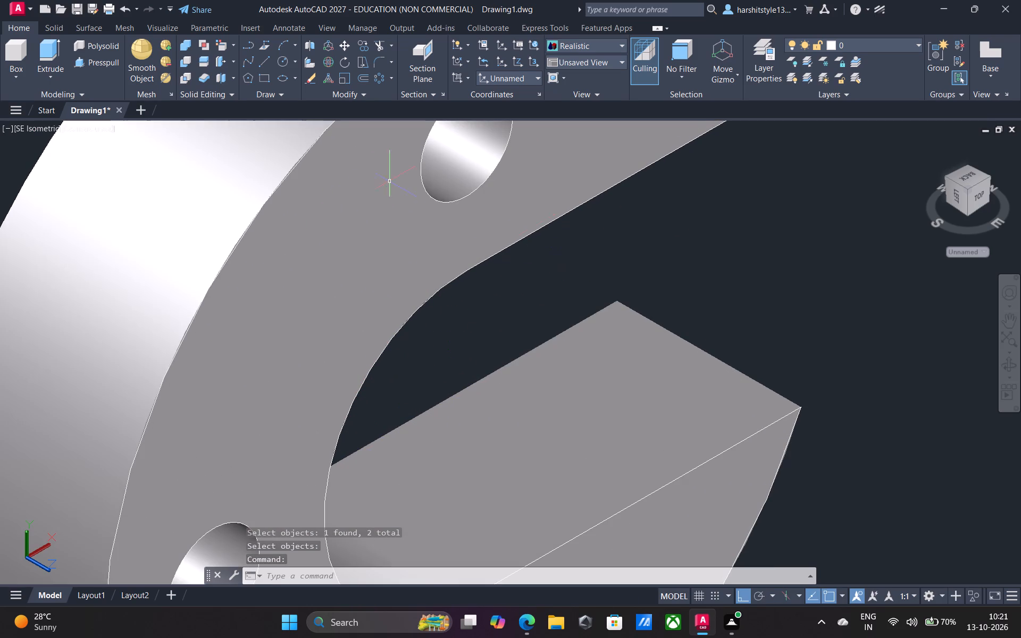
{"action": "scroll", "coordinate": [432, 157], "scroll_direction": "down", "scroll_amount": 5}
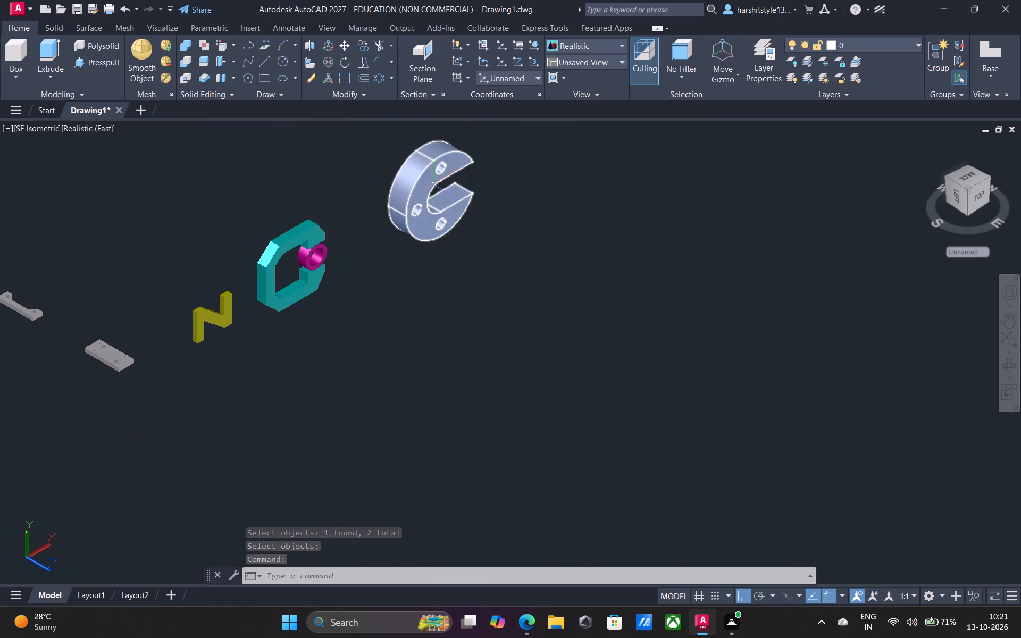
{"action": "scroll", "coordinate": [325, 232], "scroll_direction": "down", "scroll_amount": 1}
{"action": "scroll", "coordinate": [300, 288], "scroll_direction": "up", "scroll_amount": 2}
{"action": "scroll", "coordinate": [359, 254], "scroll_direction": "down", "scroll_amount": 1}
{"action": "middle_click_drag", "start_coordinate": [360, 254], "coordinate": [345, 309]}
{"action": "scroll", "coordinate": [360, 254], "scroll_direction": "down", "scroll_amount": 1}
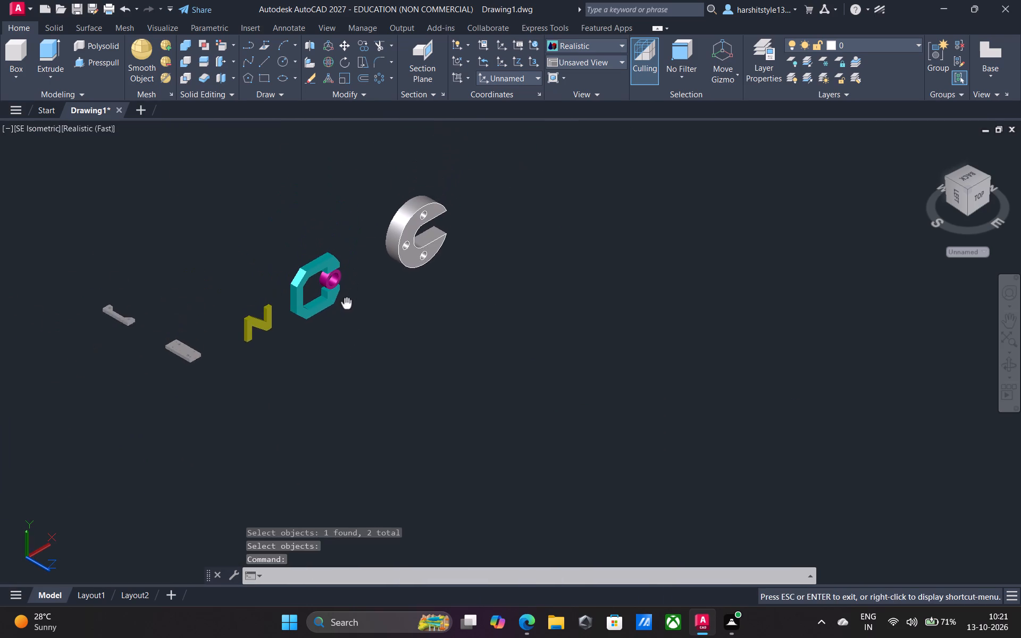
{"action": "middle_click_drag", "start_coordinate": [345, 309], "coordinate": [340, 324]}
{"action": "scroll", "coordinate": [341, 314], "scroll_direction": "up", "scroll_amount": 1}
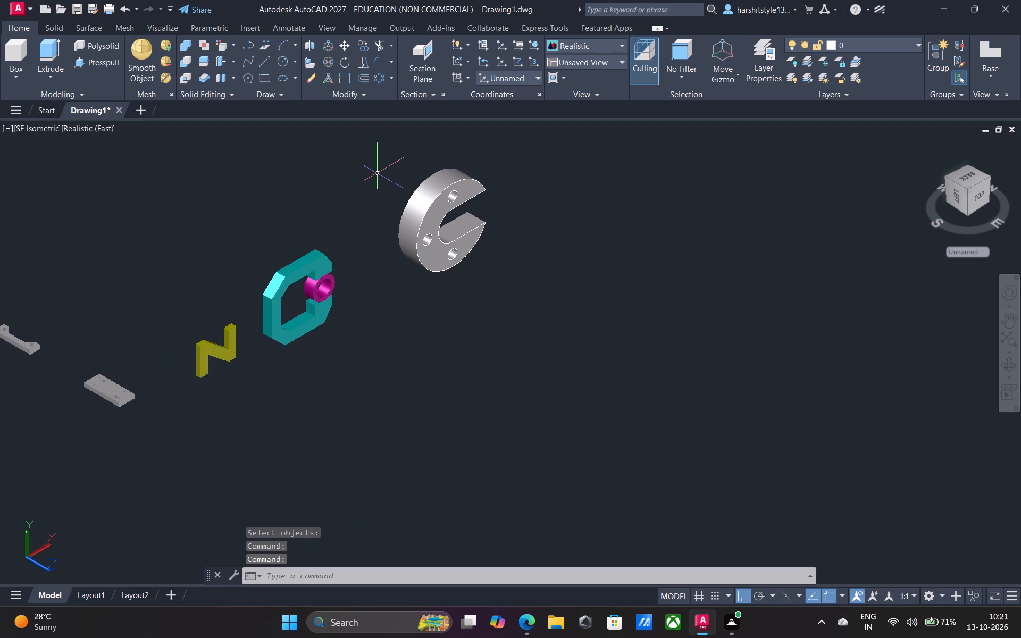
Set the slotted disc solid's colour to index colour 40.
{"action": "double_click", "coordinate": [426, 197]}
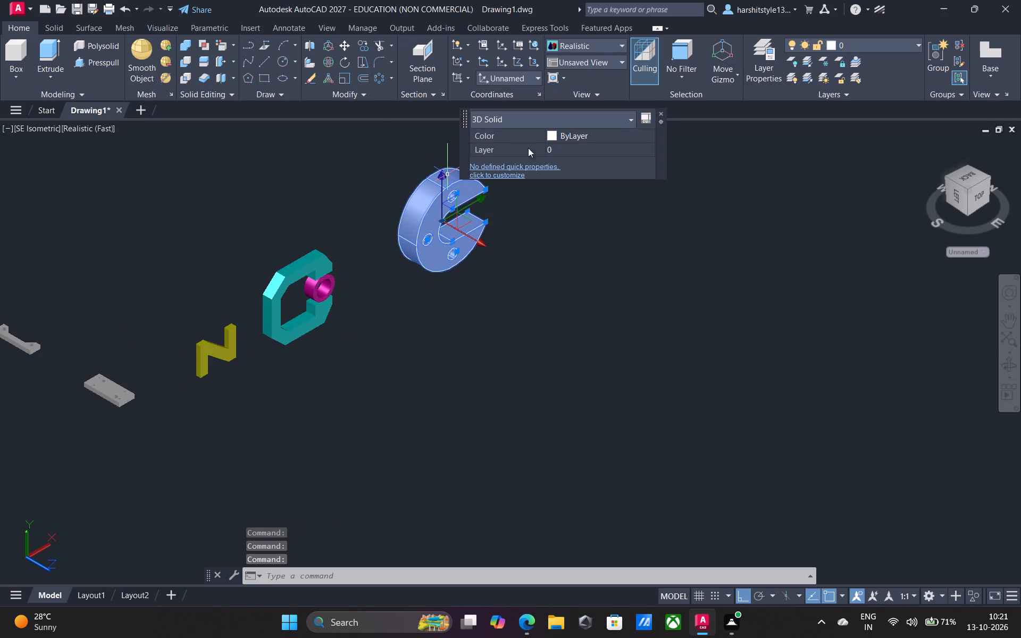
{"action": "left_click", "coordinate": [621, 135]}
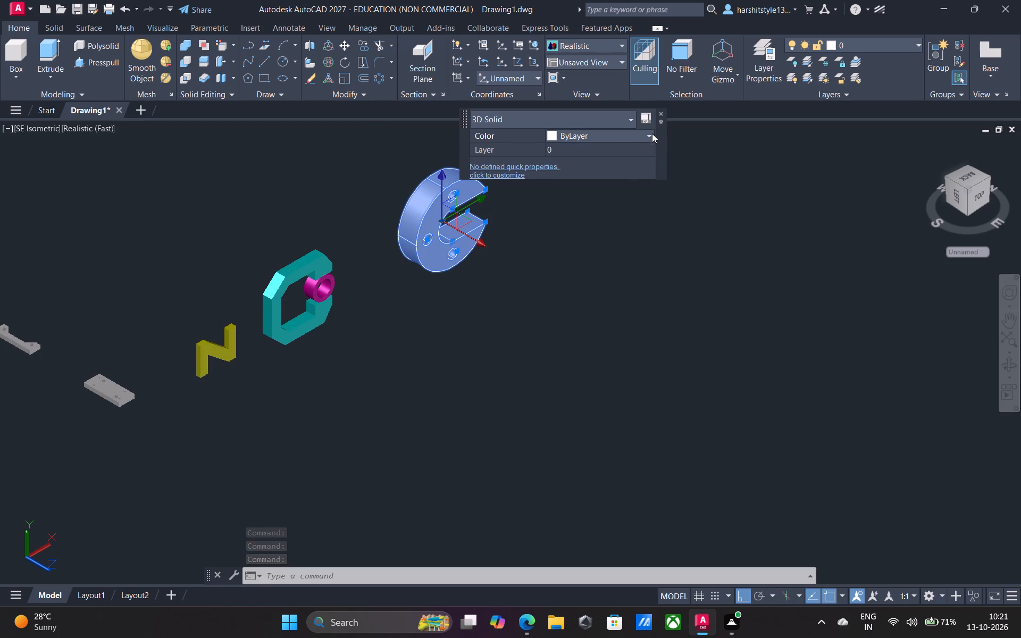
{"action": "left_click", "coordinate": [652, 133]}
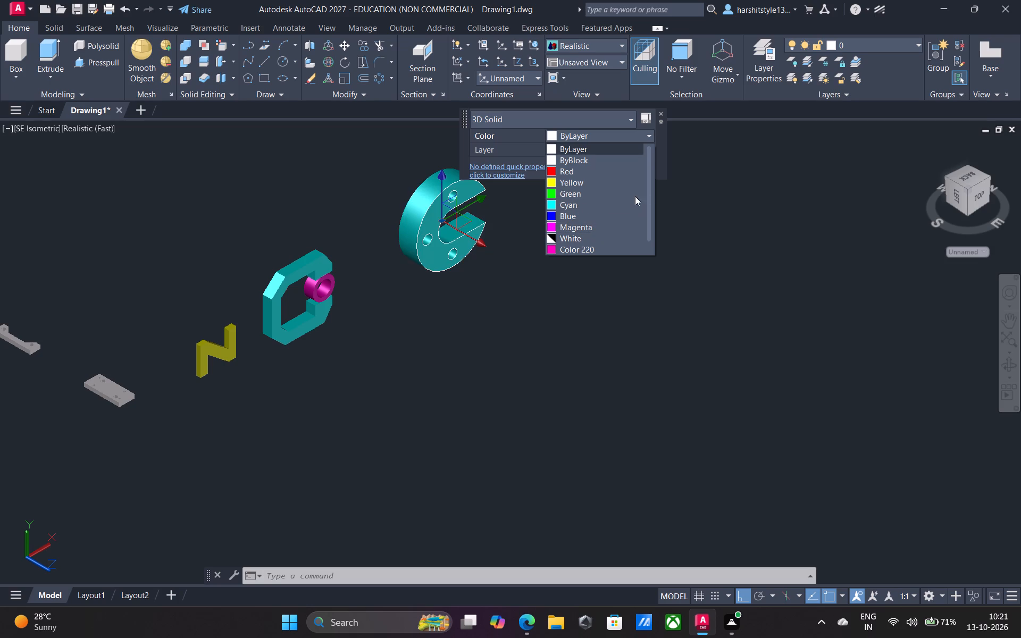
{"action": "left_click_drag", "start_coordinate": [649, 189], "coordinate": [647, 222]}
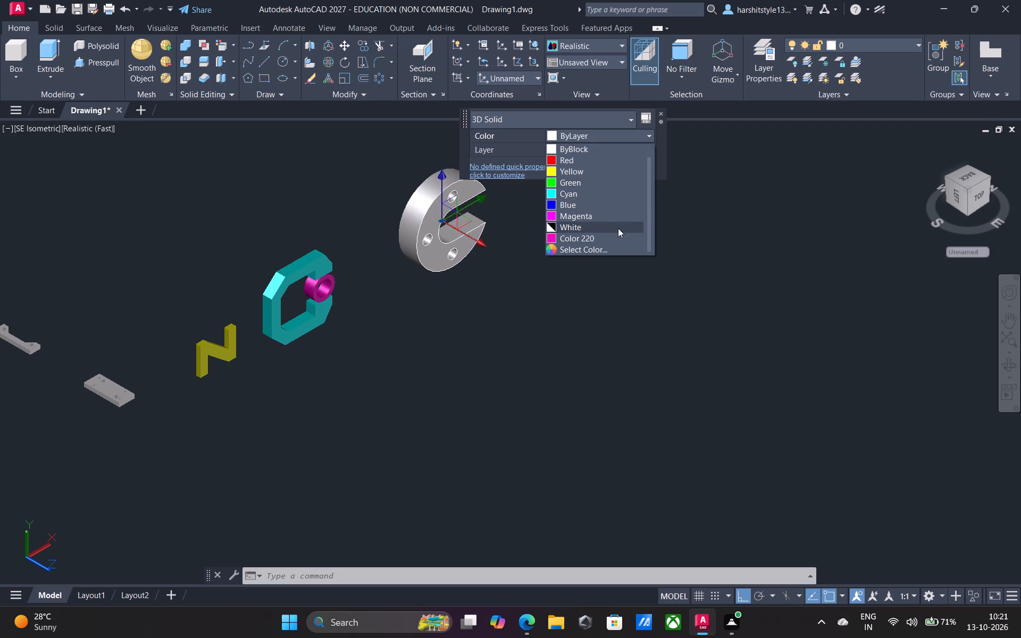
{"action": "double_click", "coordinate": [591, 250]}
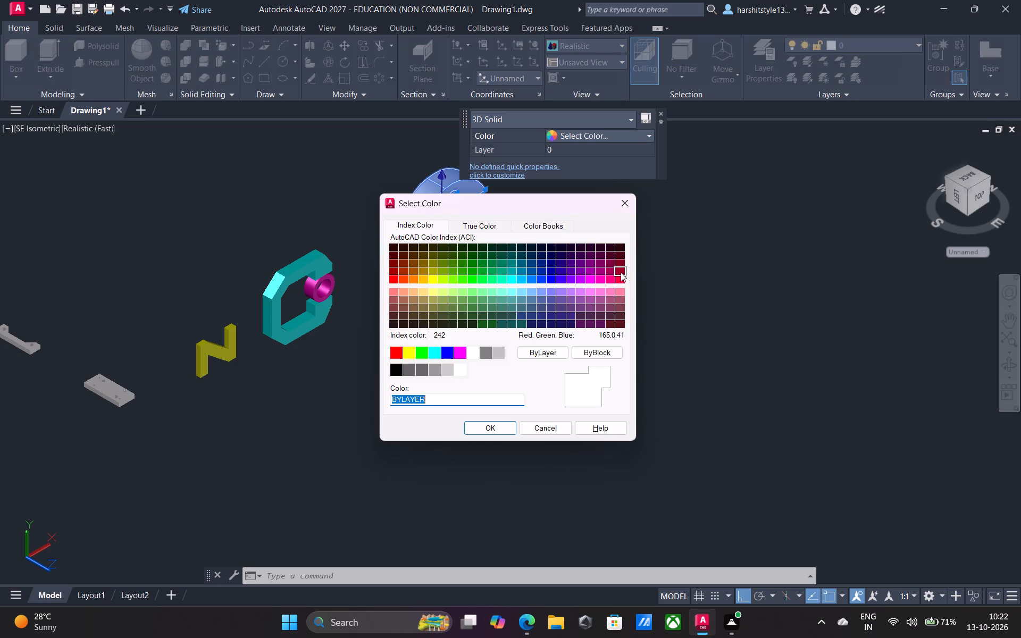
{"action": "left_click", "coordinate": [421, 278]}
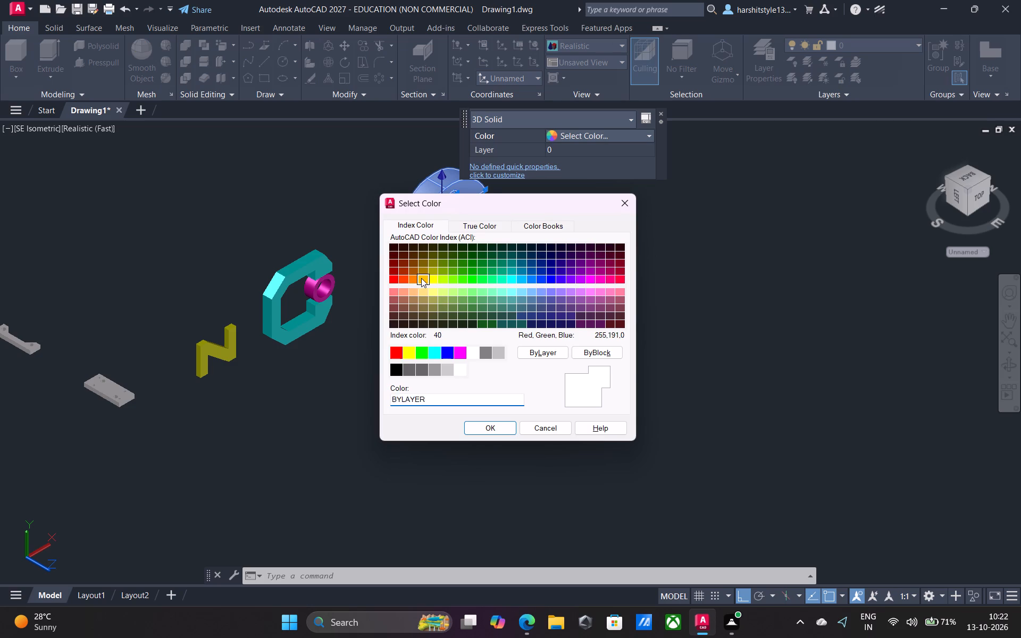
{"action": "left_click", "coordinate": [495, 425]}
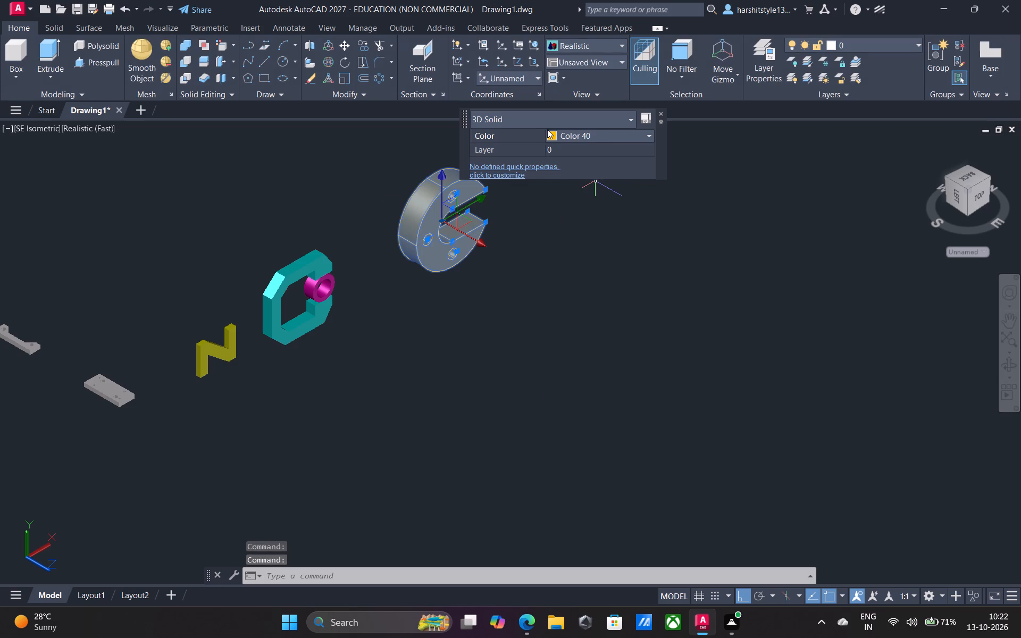
{"action": "key", "text": "Return"}
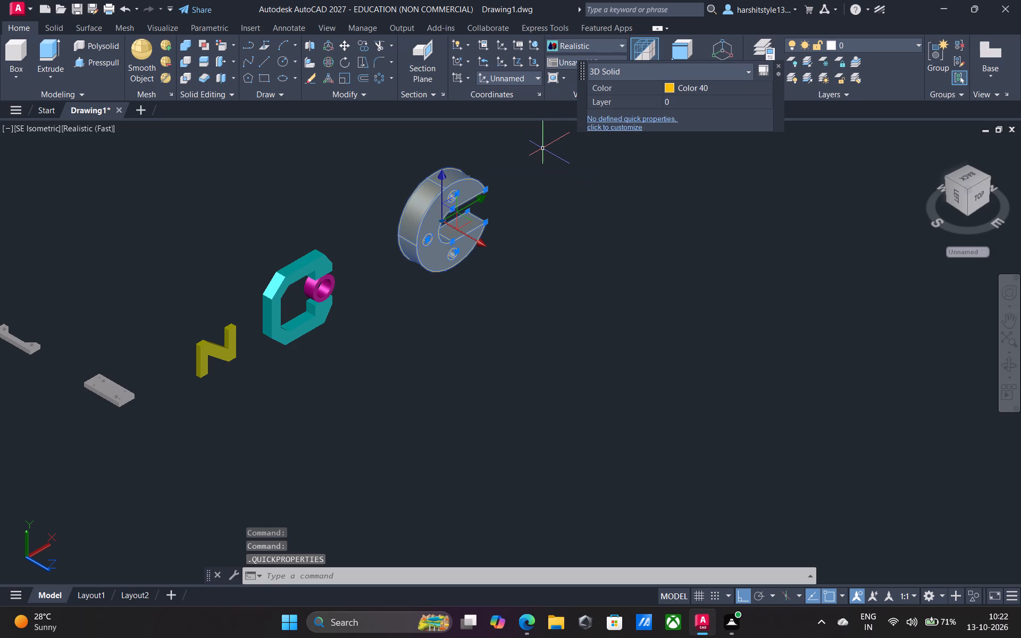
{"action": "left_click", "coordinate": [777, 65]}
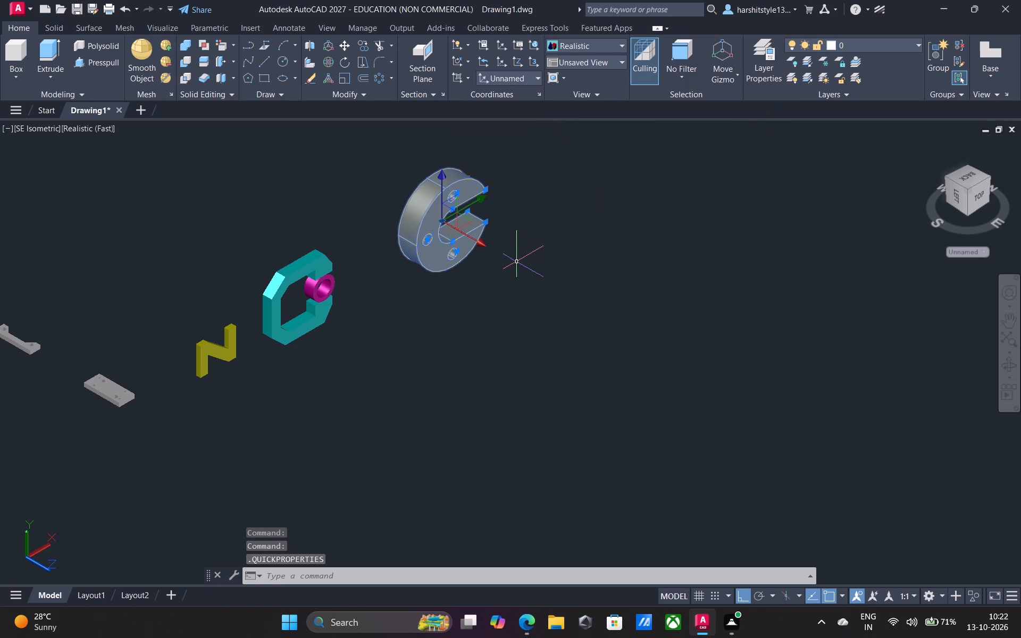
{"action": "key", "text": "Escape"}
{"action": "scroll", "coordinate": [454, 215], "scroll_direction": "down", "scroll_amount": 1}
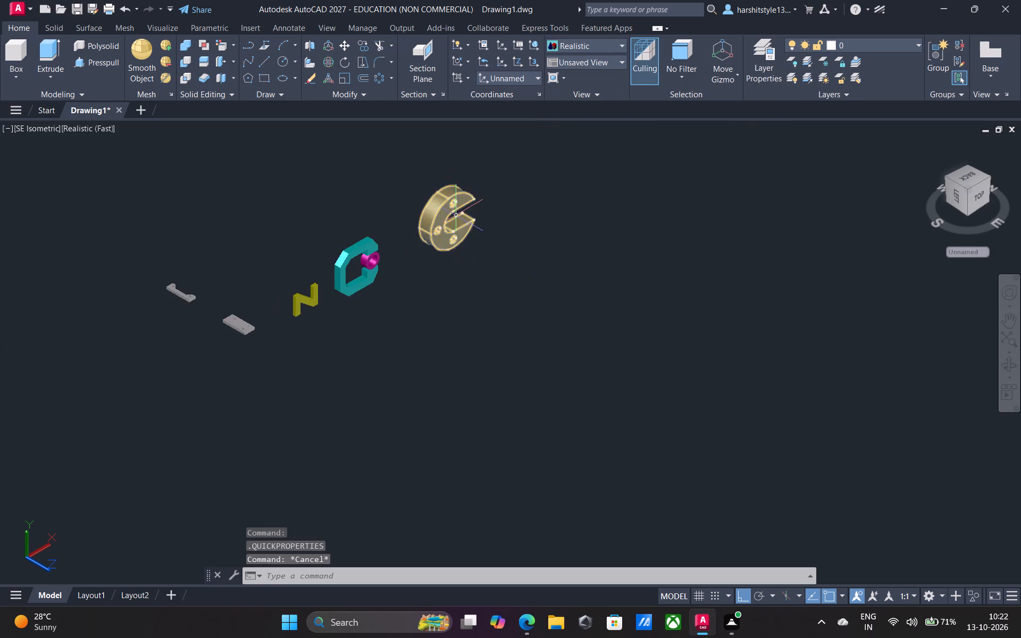
Move the slotted disc closer to the cyan C-shaped solid, keeping it in line with the row of parts.
{"action": "scroll", "coordinate": [455, 214], "scroll_direction": "up", "scroll_amount": 2}
{"action": "scroll", "coordinate": [449, 185], "scroll_direction": "down", "scroll_amount": 2}
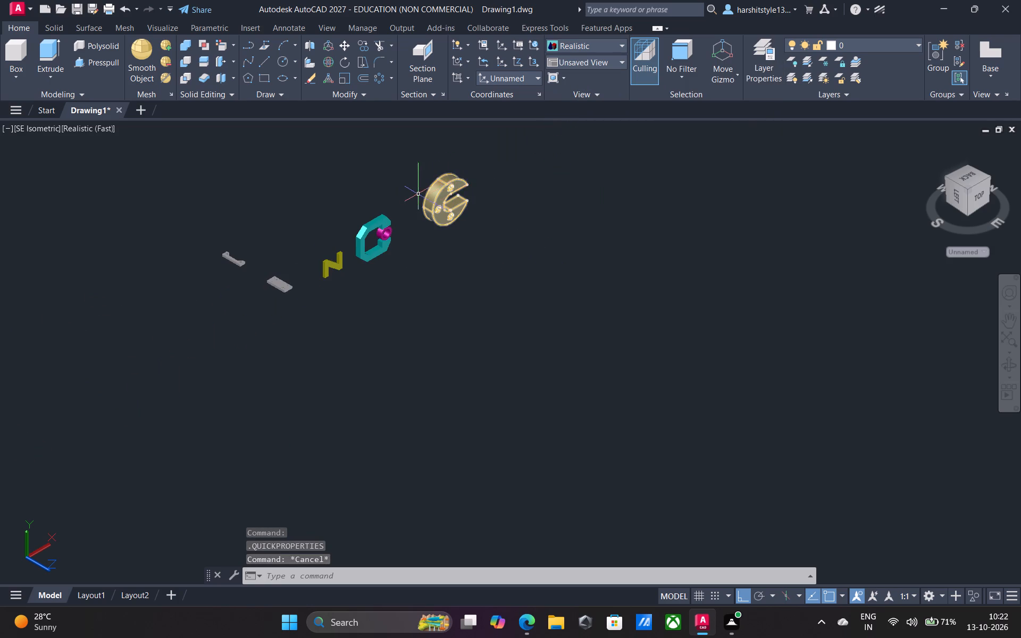
{"action": "scroll", "coordinate": [431, 201], "scroll_direction": "up", "scroll_amount": 1}
{"action": "left_click", "coordinate": [392, 132]}
{"action": "left_click", "coordinate": [504, 266]}
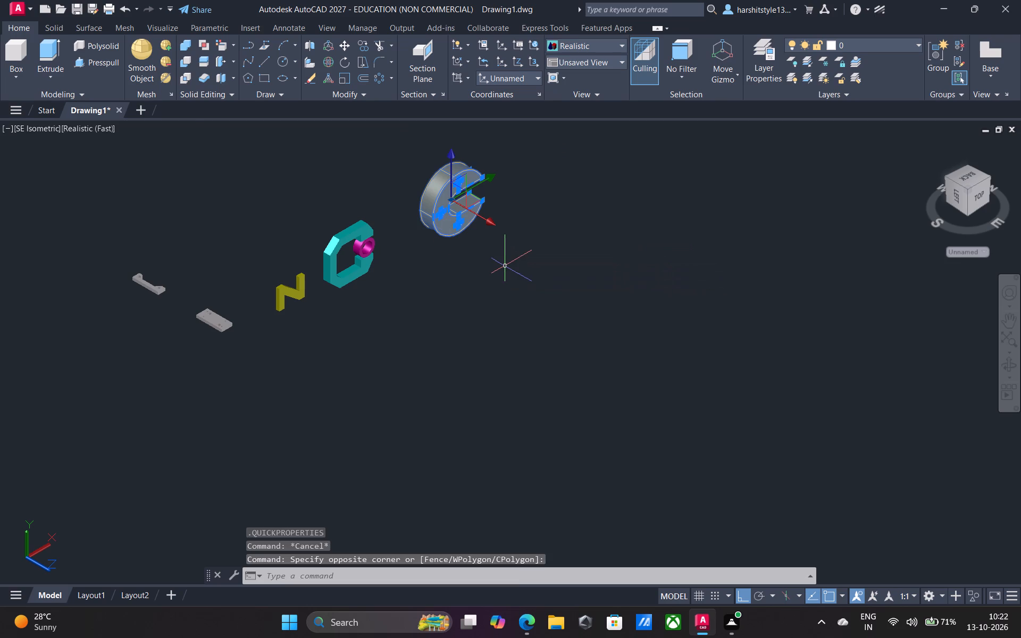
{"action": "left_click", "coordinate": [345, 44]}
{"action": "left_click", "coordinate": [456, 205]}
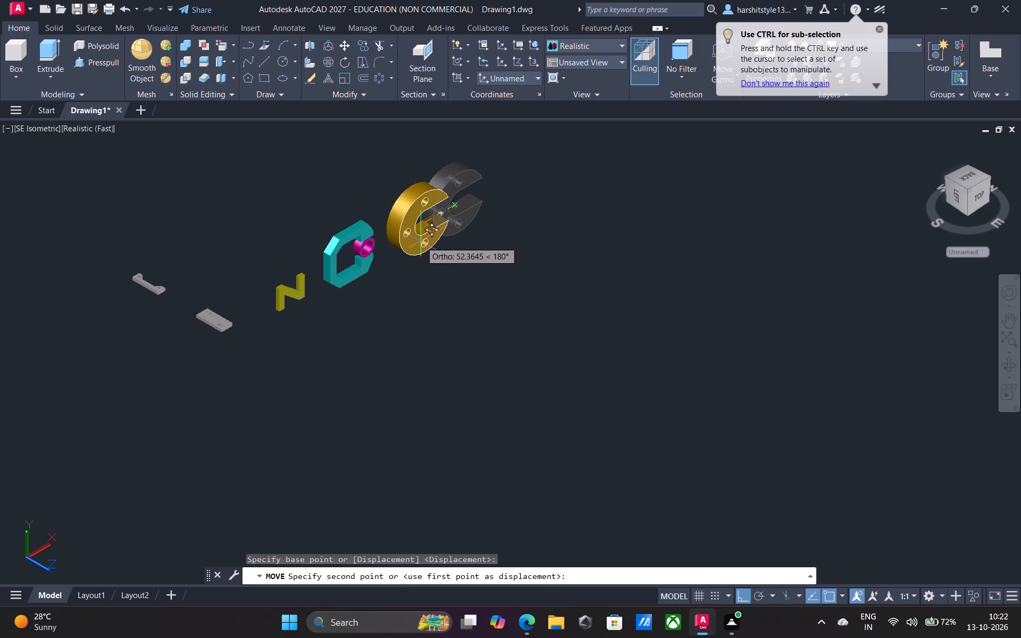
{"action": "left_click", "coordinate": [420, 237]}
{"action": "scroll", "coordinate": [395, 208], "scroll_direction": "up", "scroll_amount": 3}
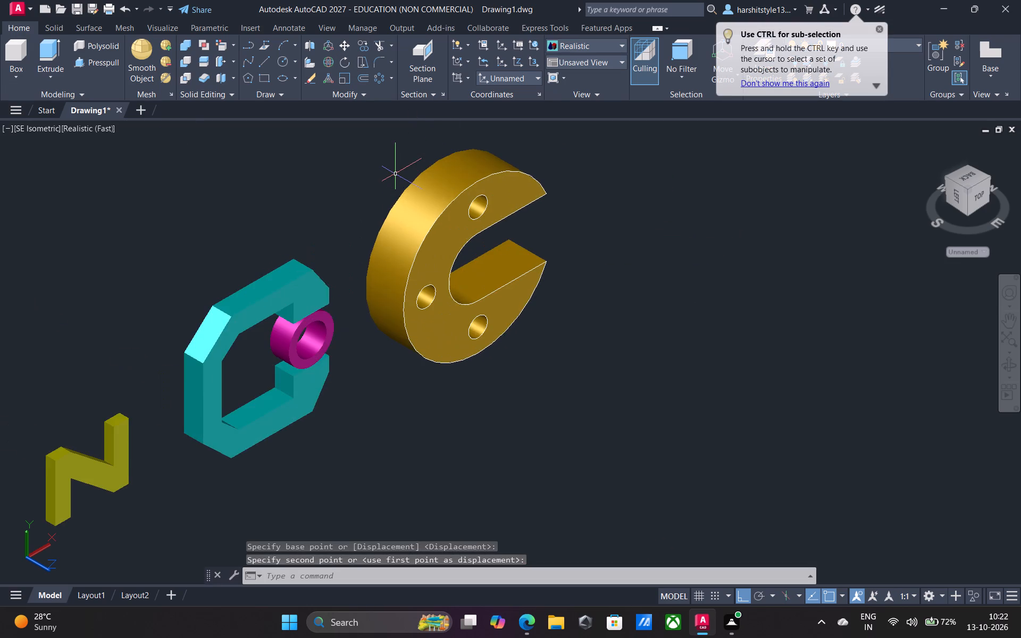
{"action": "scroll", "coordinate": [394, 177], "scroll_direction": "down", "scroll_amount": 2}
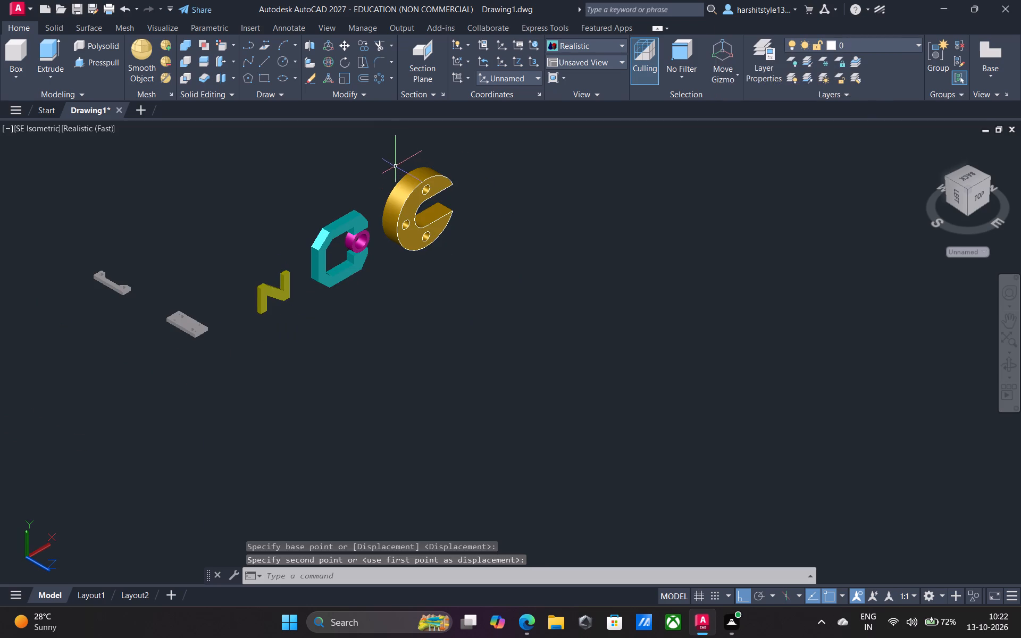
Set the coordinate system back to World.
{"action": "left_click", "coordinate": [538, 74]}
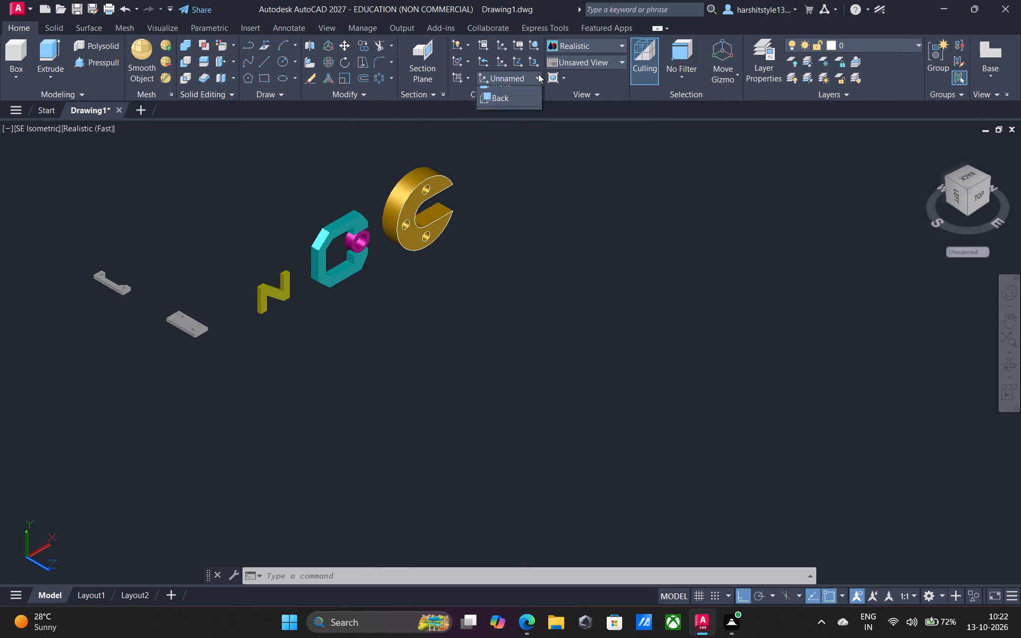
{"action": "left_click", "coordinate": [512, 94]}
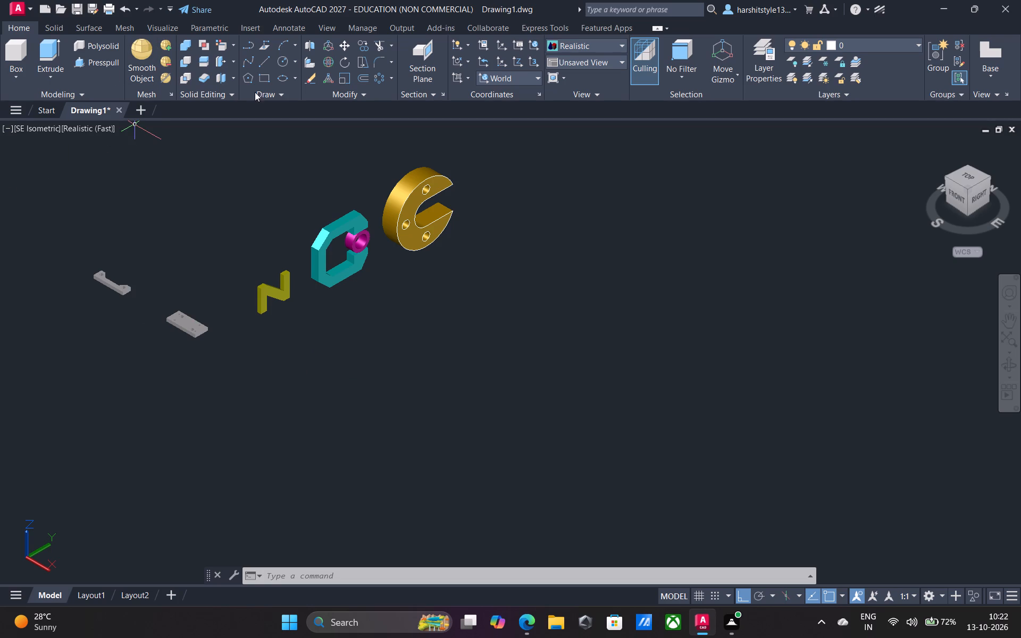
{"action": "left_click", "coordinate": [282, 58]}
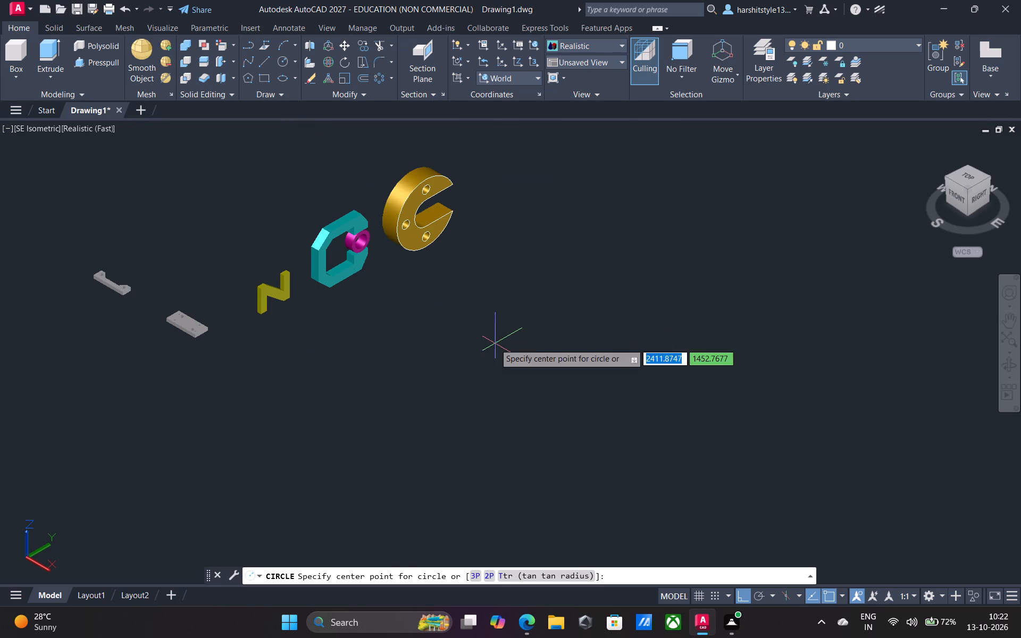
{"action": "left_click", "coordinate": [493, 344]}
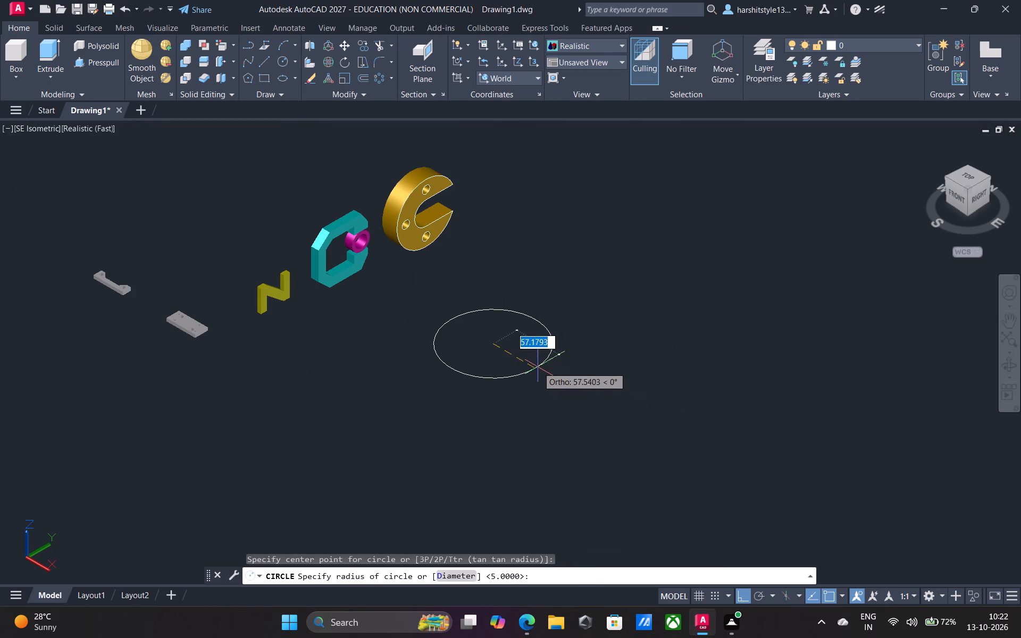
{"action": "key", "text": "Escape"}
Draw a circle of diameter 103 in the empty area beyond the slotted disc.
{"action": "middle_click_drag", "start_coordinate": [542, 350], "coordinate": [301, 527]}
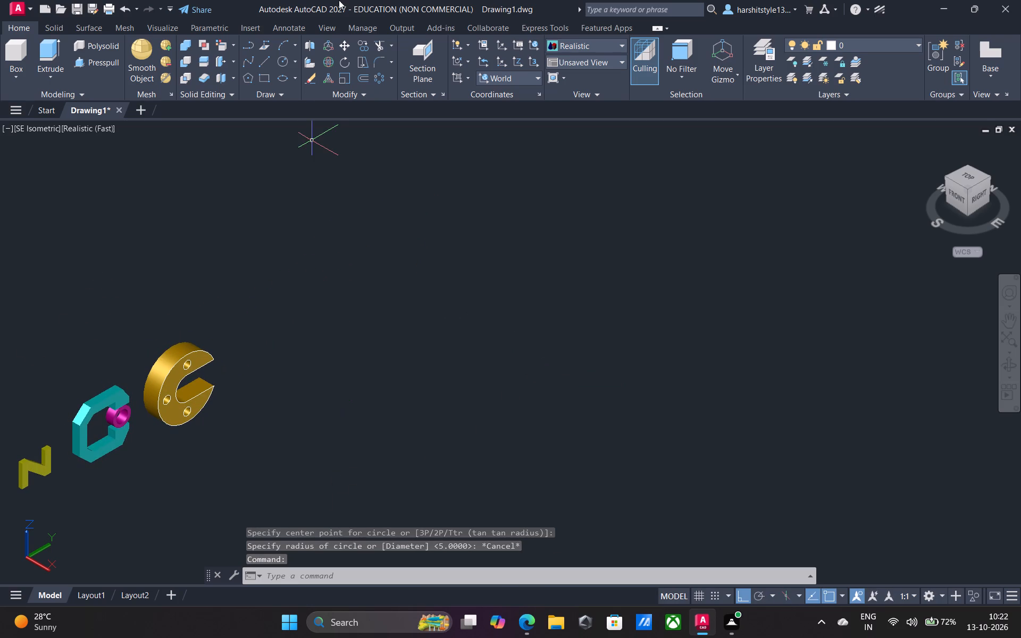
{"action": "left_click", "coordinate": [483, 249]}
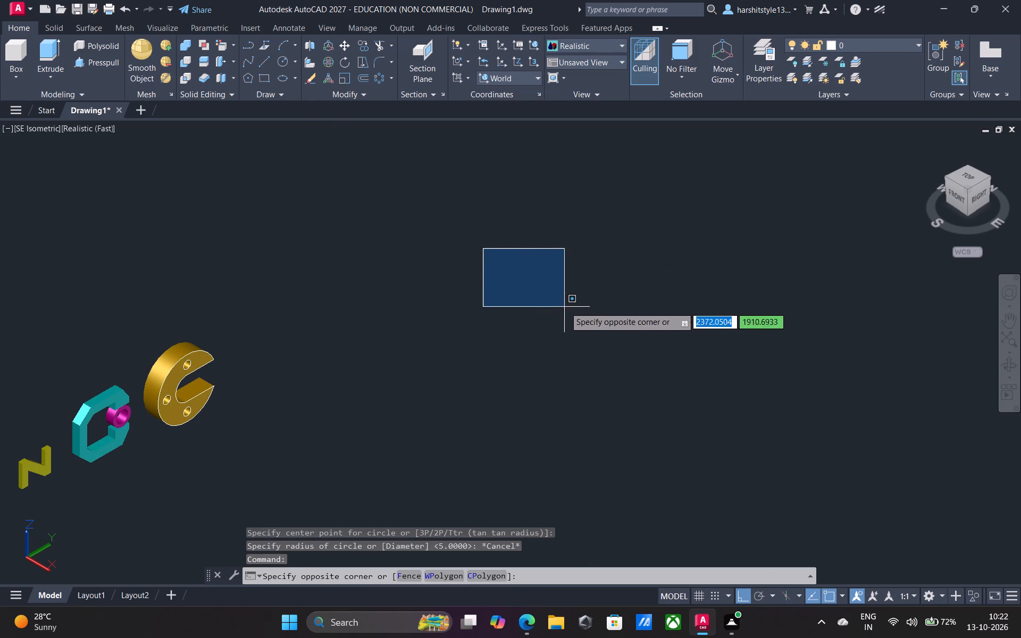
{"action": "key", "text": "grave"}
{"action": "key", "text": "Escape"}
{"action": "key", "text": "space"}
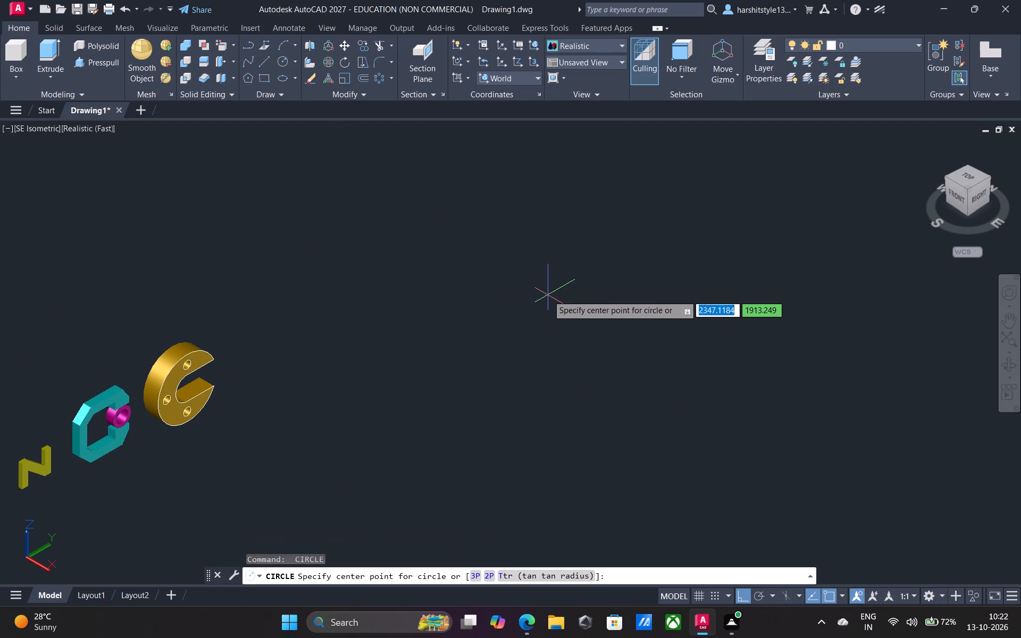
{"action": "left_click", "coordinate": [510, 277]}
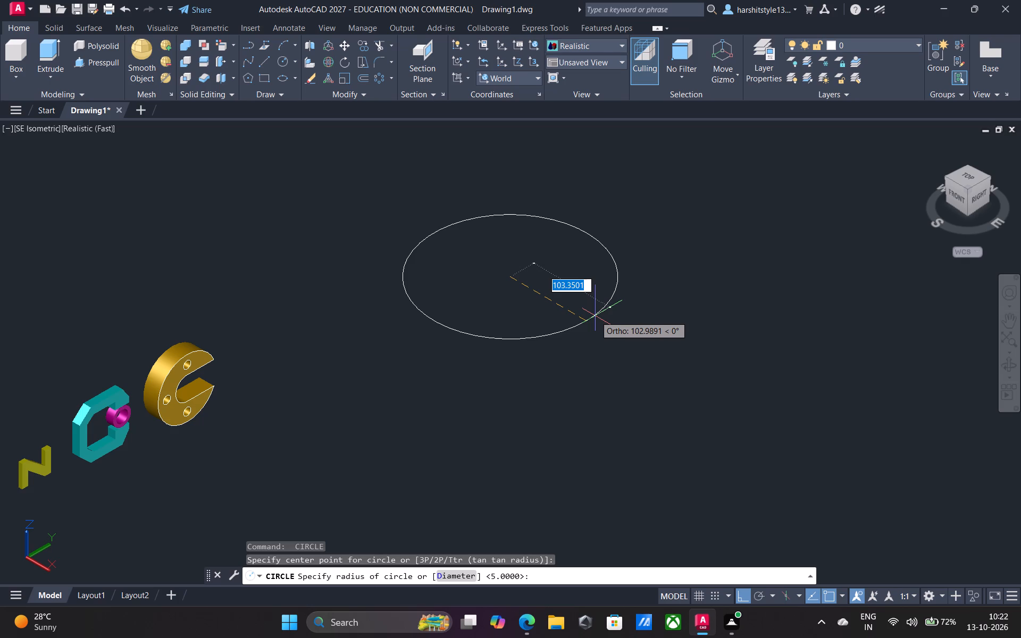
{"action": "key", "text": "d"}
{"action": "key", "text": "Return"}
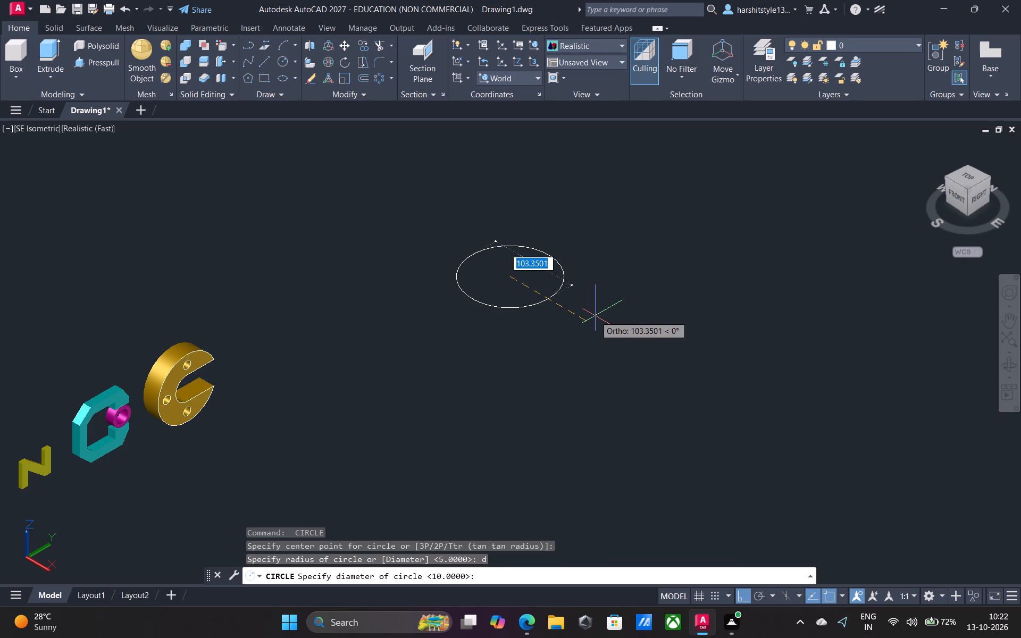
{"action": "type", "text": "103"}
{"action": "key", "text": "Return"}
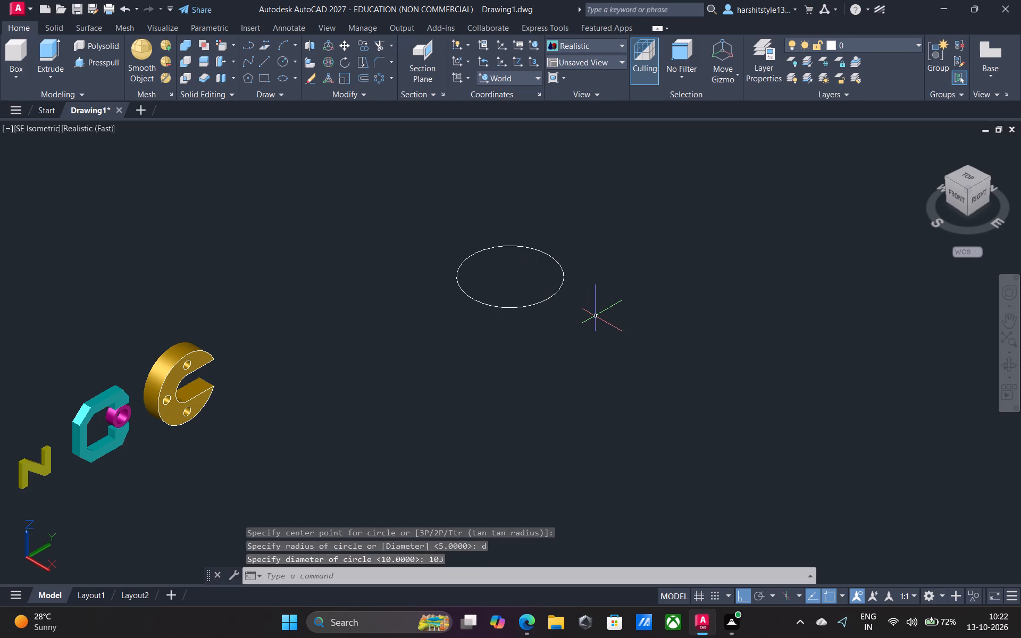
Draw a circle of radius 200 concentric with the 103-diameter circle.
{"action": "key", "text": "space"}
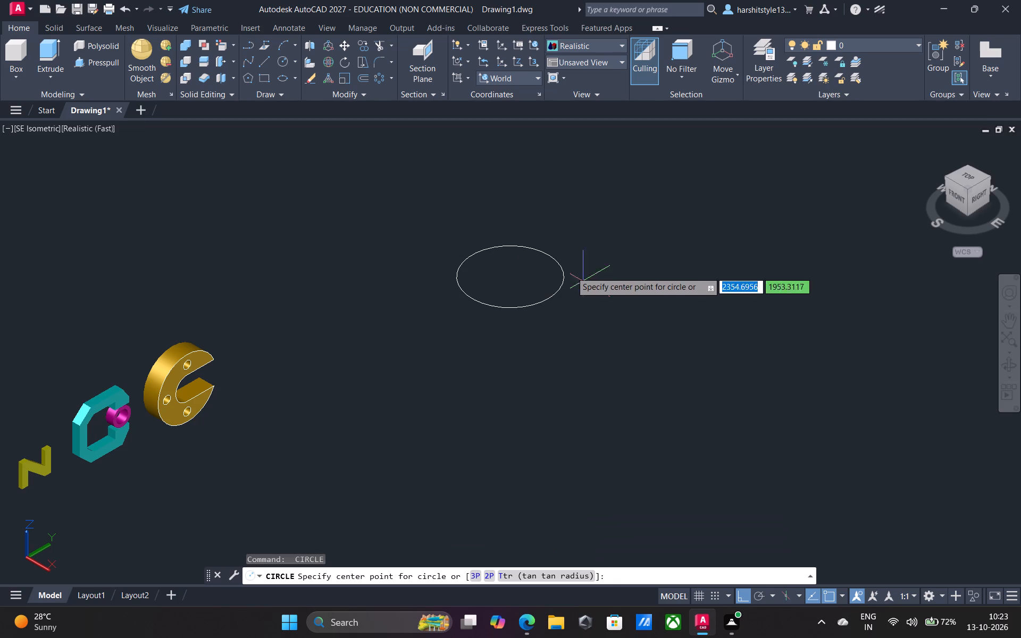
{"action": "left_click", "coordinate": [508, 276]}
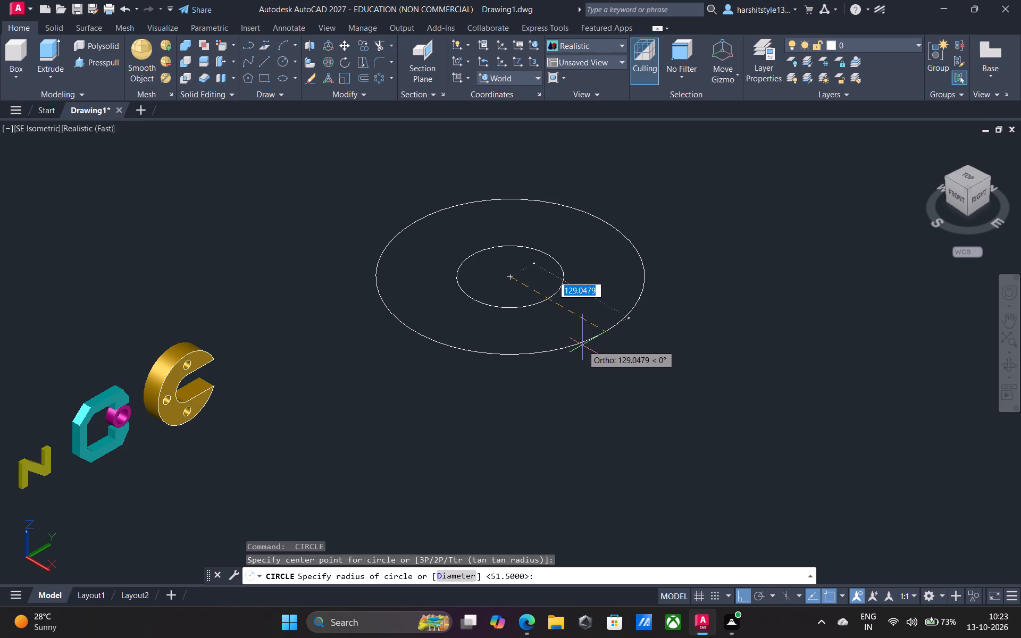
{"action": "type", "text": "200"}
{"action": "key", "text": "Return"}
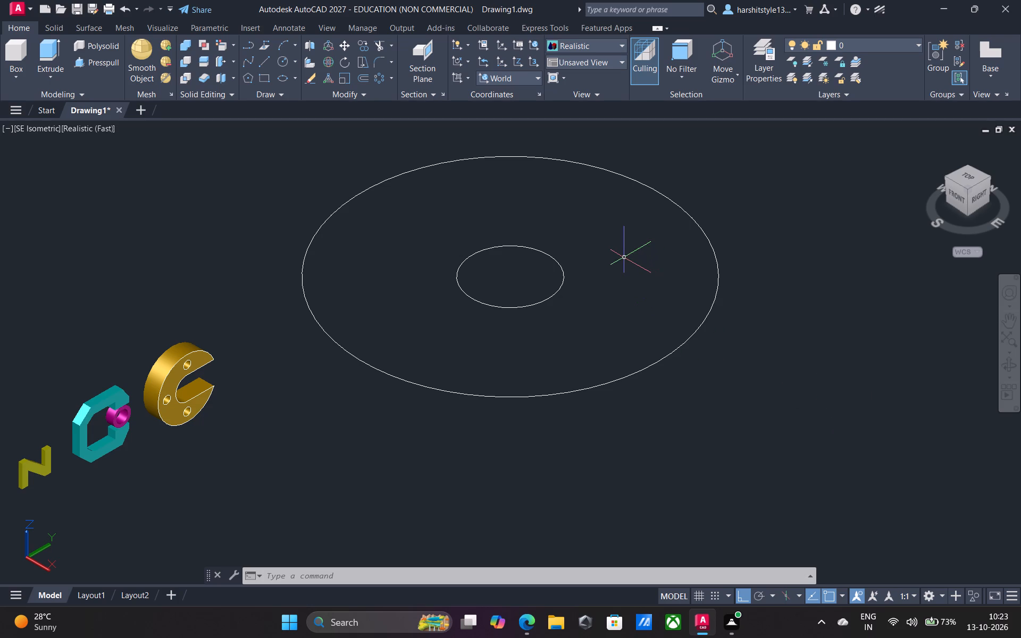
{"action": "middle_click_drag", "start_coordinate": [622, 257], "coordinate": [615, 295]}
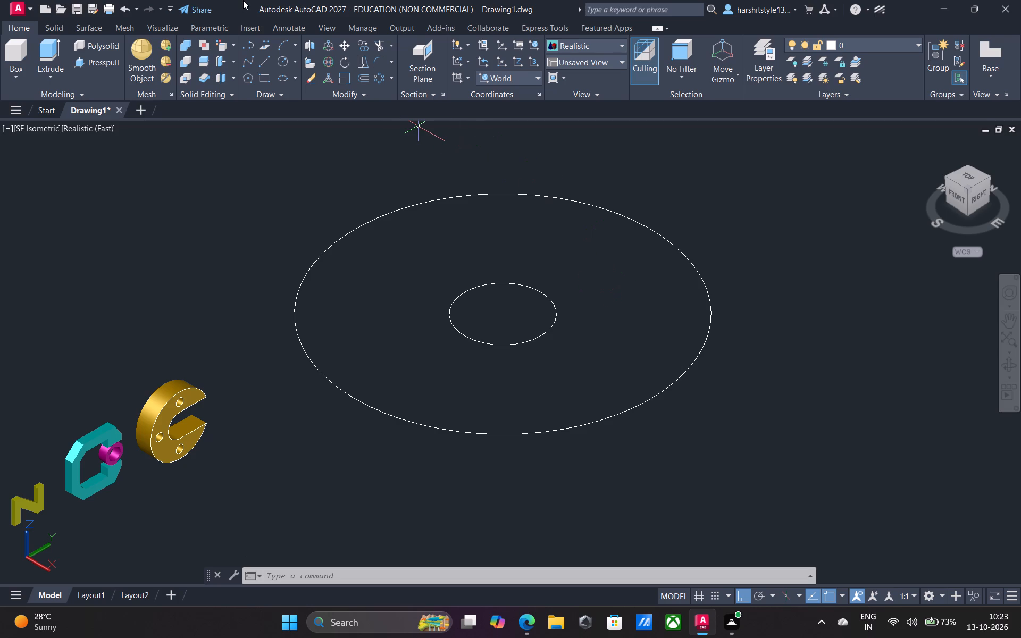
Draw a construction line about 273 long from the circles' shared centre along the X axis, crossing the large circle.
{"action": "left_click", "coordinate": [282, 58]}
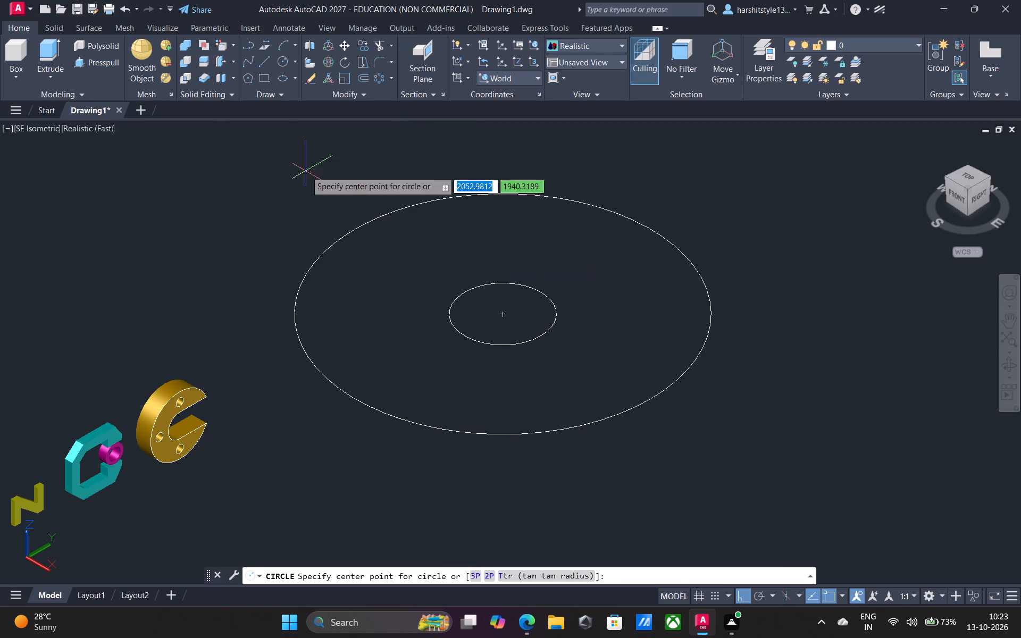
{"action": "left_click", "coordinate": [264, 57]}
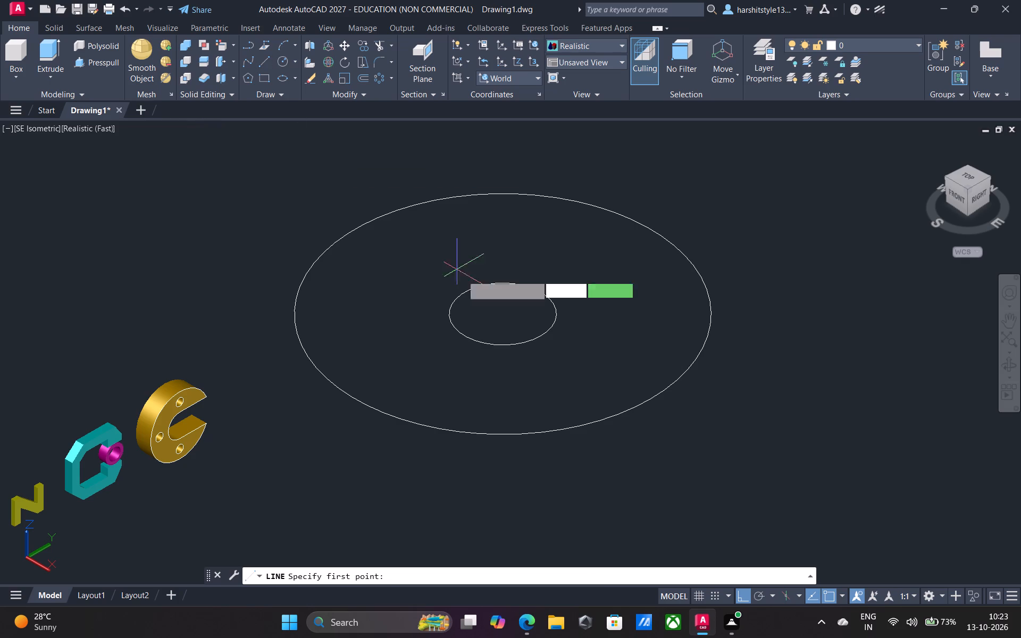
{"action": "left_click", "coordinate": [501, 314]}
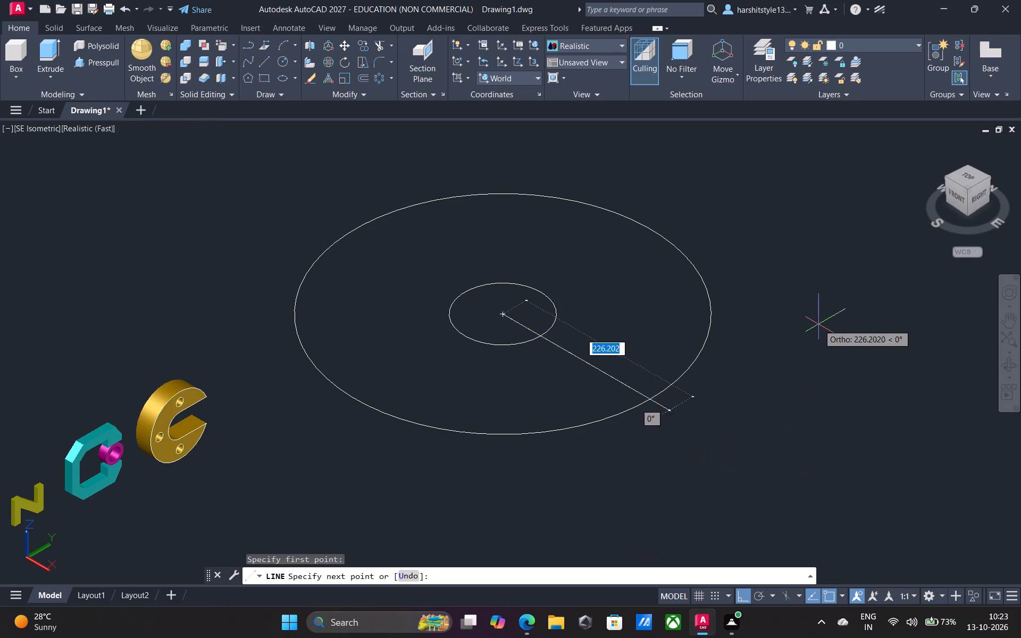
{"action": "left_click", "coordinate": [715, 424]}
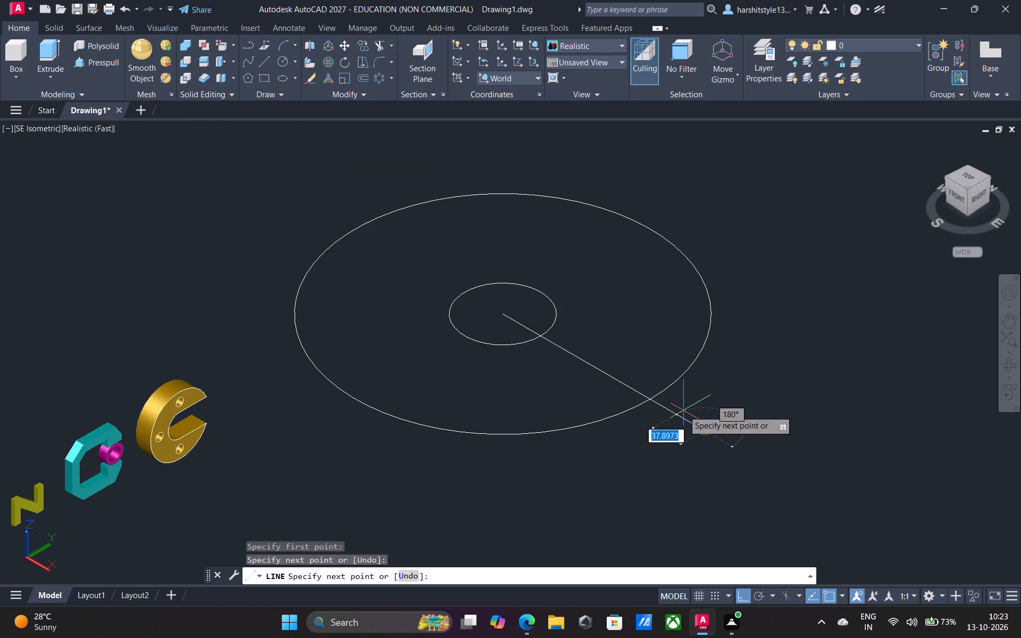
{"action": "key", "text": "Return"}
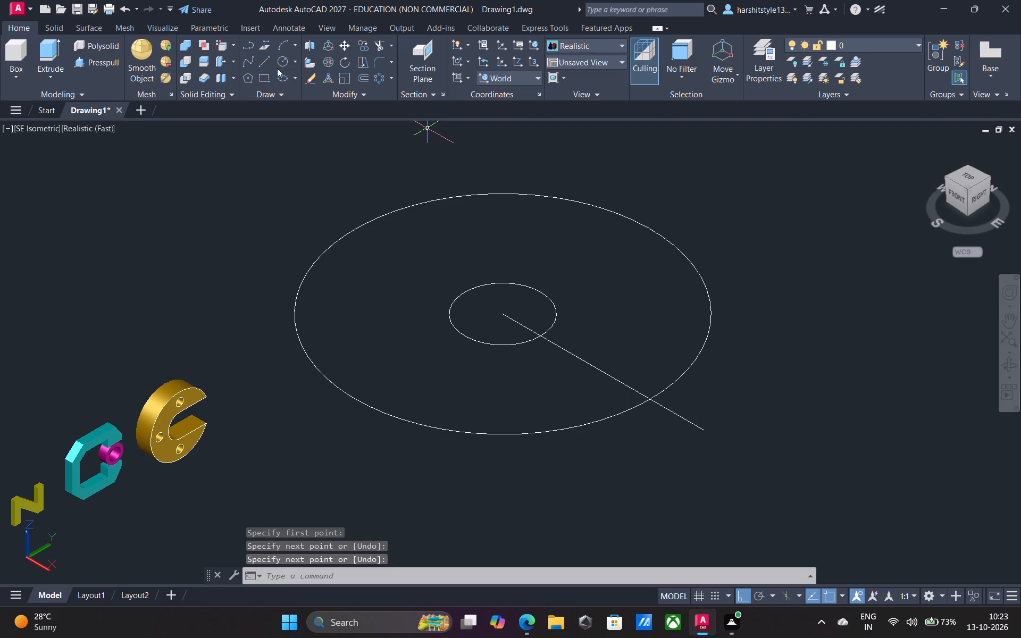
Draw two concentric circles of radius 50 and 25 centred where the construction line crosses the large circle.
{"action": "left_click", "coordinate": [278, 57]}
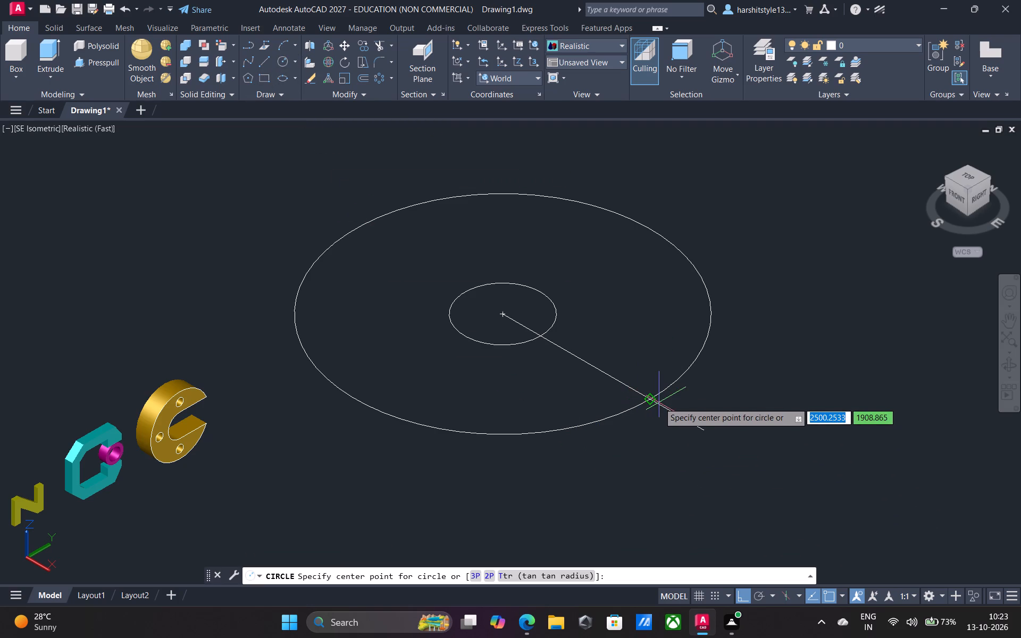
{"action": "left_click", "coordinate": [651, 398]}
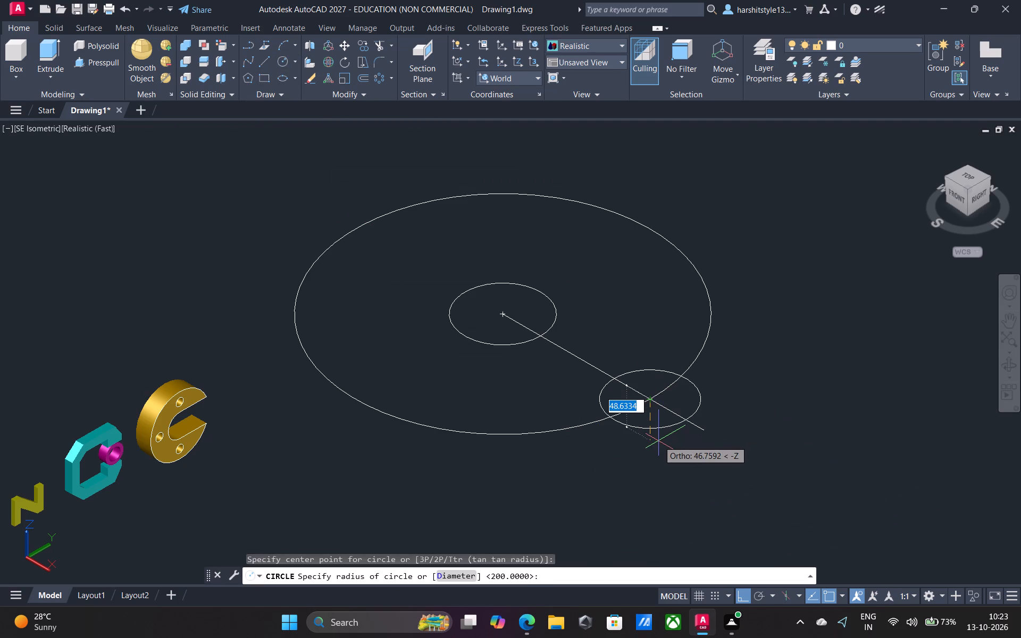
{"action": "type", "text": "50"}
{"action": "key", "text": "Return"}
{"action": "key", "text": "space"}
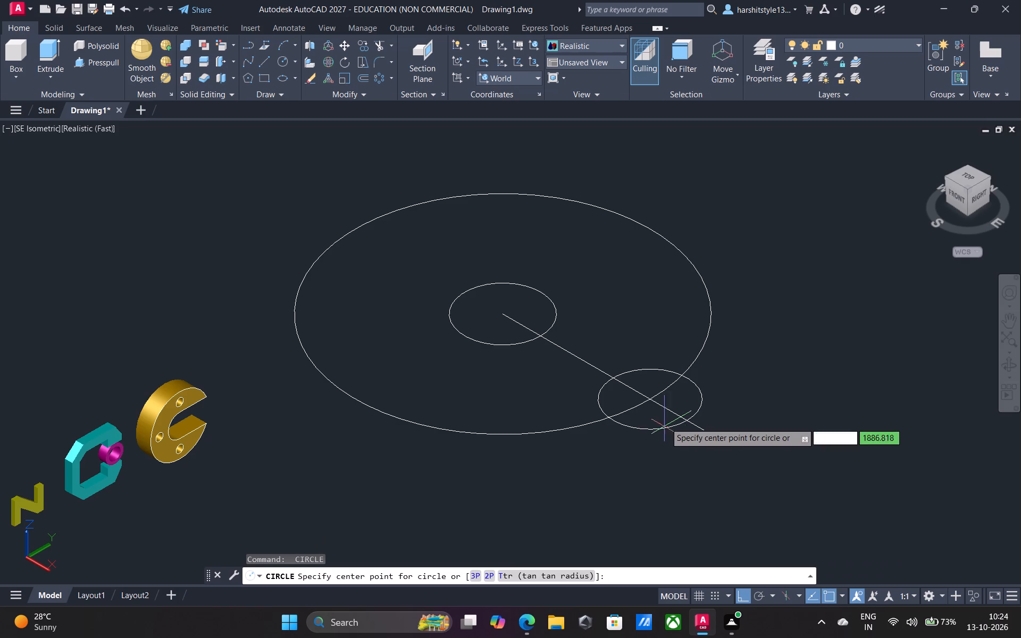
{"action": "left_click", "coordinate": [648, 400]}
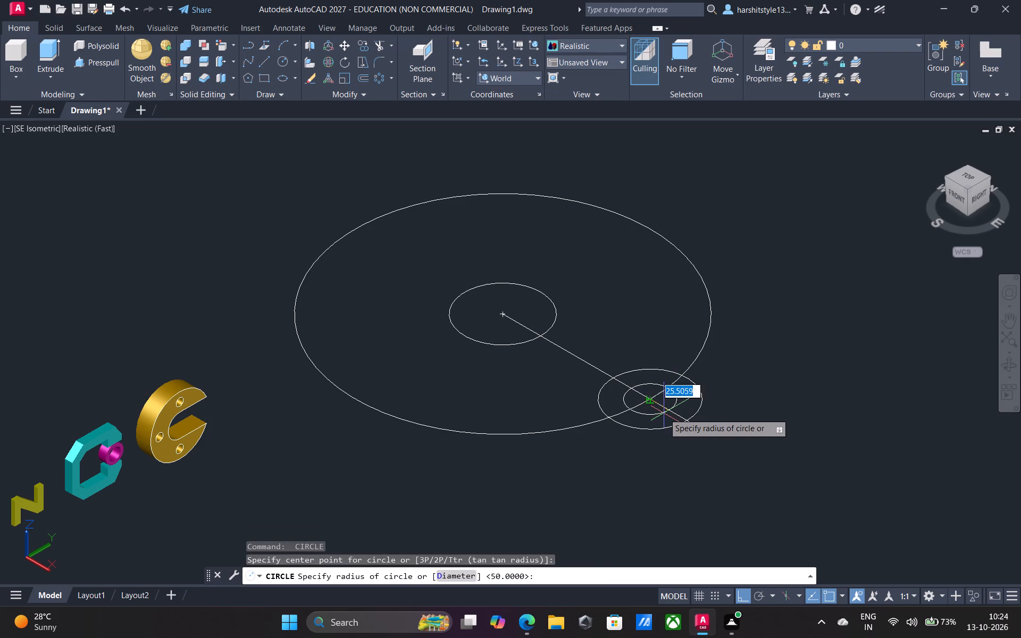
{"action": "type", "text": "25"}
{"action": "key", "text": "Return"}
{"action": "key", "text": "Return"}
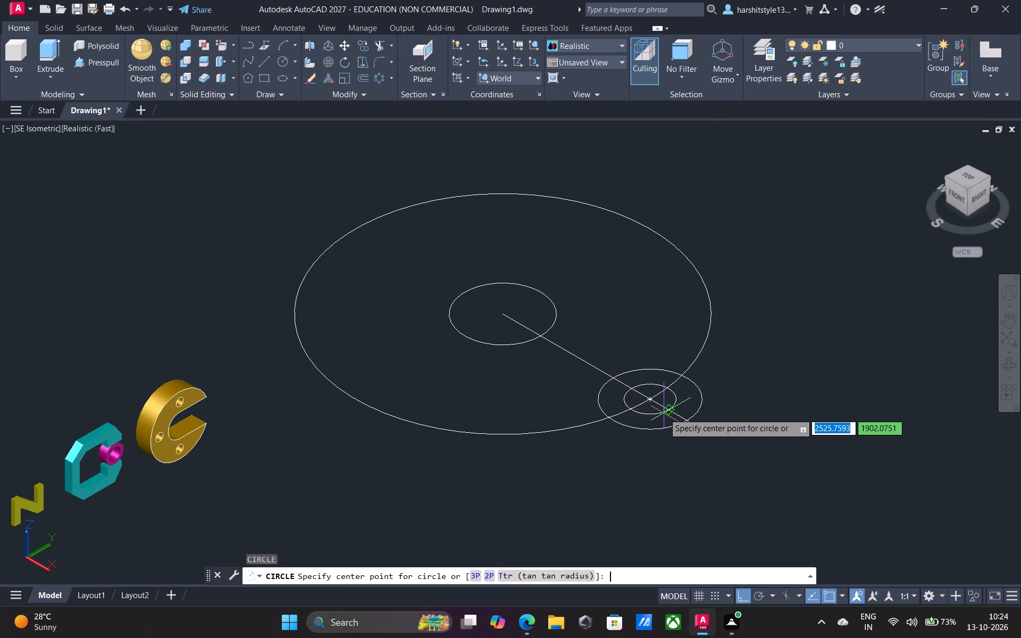
Trim the large circle's arc inside the radius-50 circle and remove every segment of the construction line.
{"action": "left_click", "coordinate": [378, 41]}
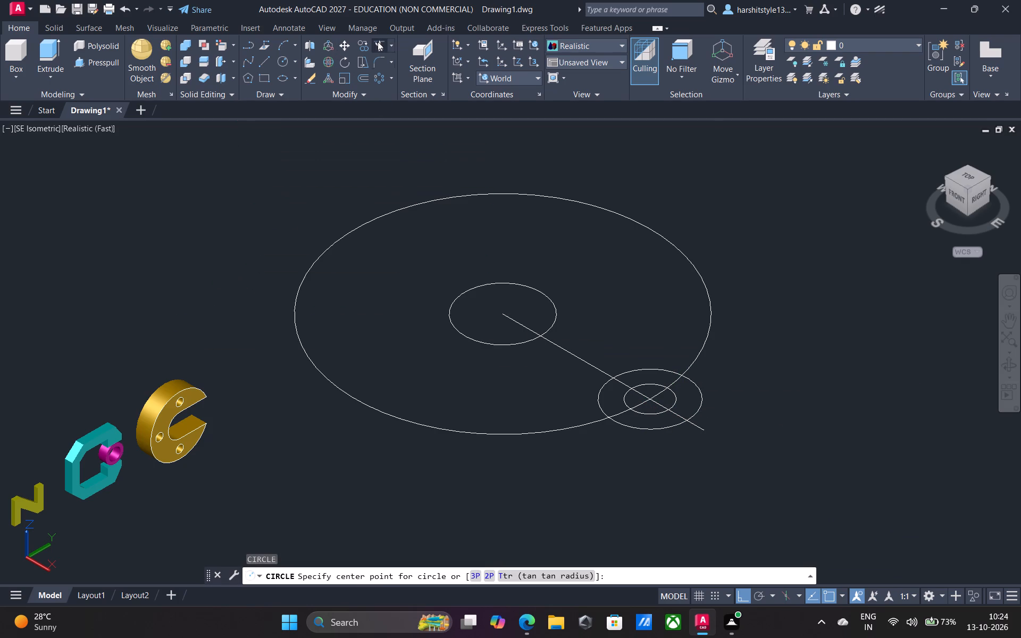
{"action": "scroll", "coordinate": [682, 400], "scroll_direction": "up", "scroll_amount": 2}
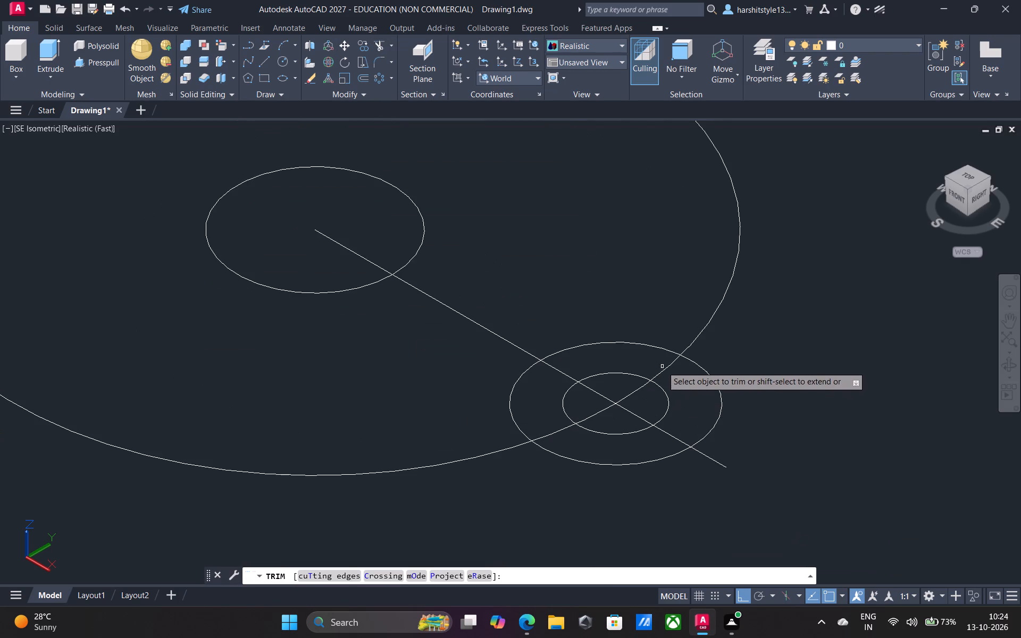
{"action": "left_click_drag", "start_coordinate": [662, 365], "coordinate": [674, 384]}
{"action": "left_click_drag", "start_coordinate": [626, 383], "coordinate": [625, 399]}
{"action": "left_click_drag", "start_coordinate": [546, 418], "coordinate": [564, 436]}
{"action": "left_click_drag", "start_coordinate": [573, 365], "coordinate": [571, 365]}
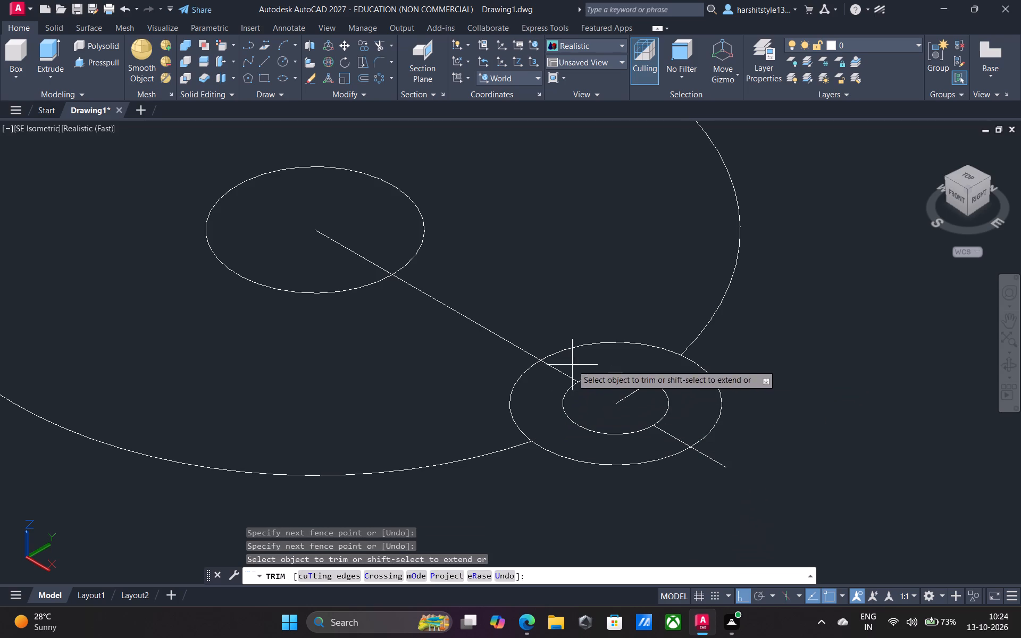
{"action": "left_click_drag", "start_coordinate": [571, 365], "coordinate": [556, 381]}
{"action": "left_click_drag", "start_coordinate": [617, 387], "coordinate": [630, 404]}
{"action": "left_click_drag", "start_coordinate": [679, 425], "coordinate": [658, 441]}
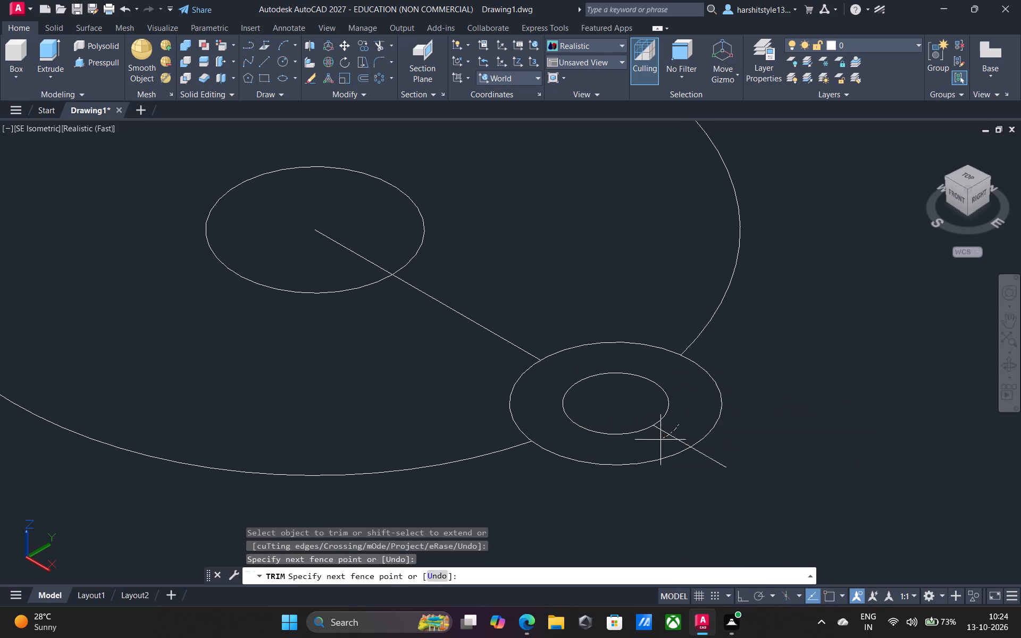
{"action": "left_click_drag", "start_coordinate": [658, 441], "coordinate": [656, 442]}
{"action": "left_click_drag", "start_coordinate": [723, 449], "coordinate": [690, 476]}
{"action": "left_click_drag", "start_coordinate": [489, 262], "coordinate": [419, 345]}
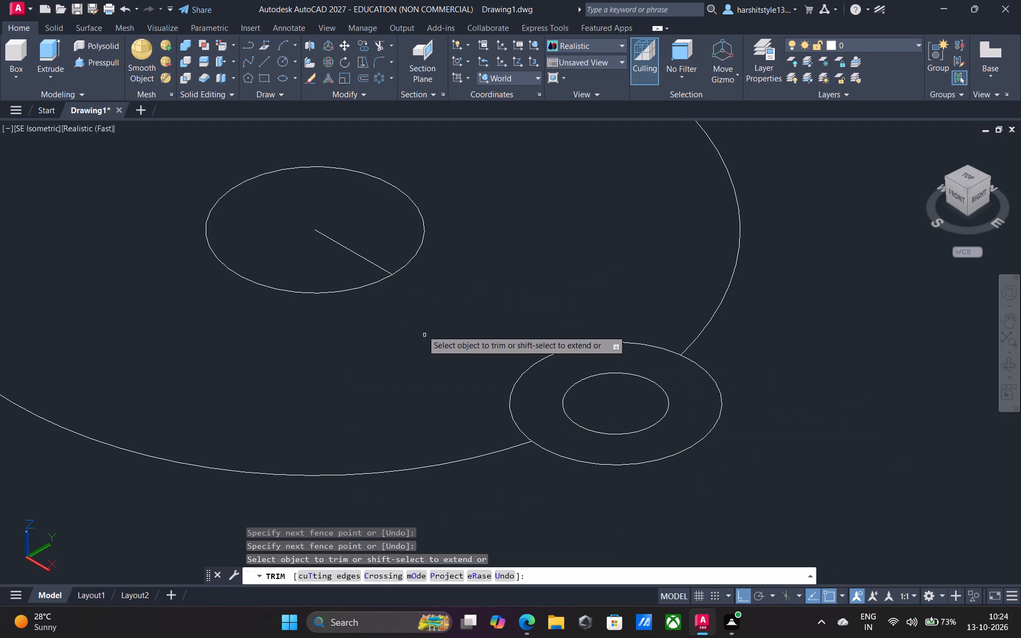
{"action": "left_click_drag", "start_coordinate": [365, 231], "coordinate": [347, 256]}
{"action": "key", "text": "Return"}
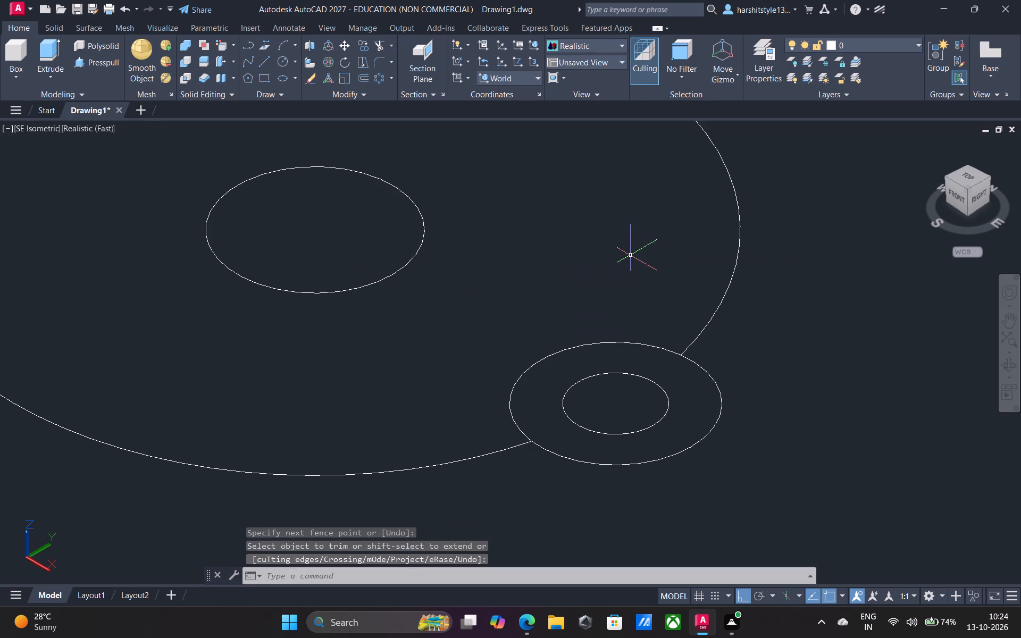
Polar array the concentric radius-50 and radius-25 circles as 3 items over 360 degrees around the central circle's centre.
{"action": "left_click", "coordinate": [471, 334]}
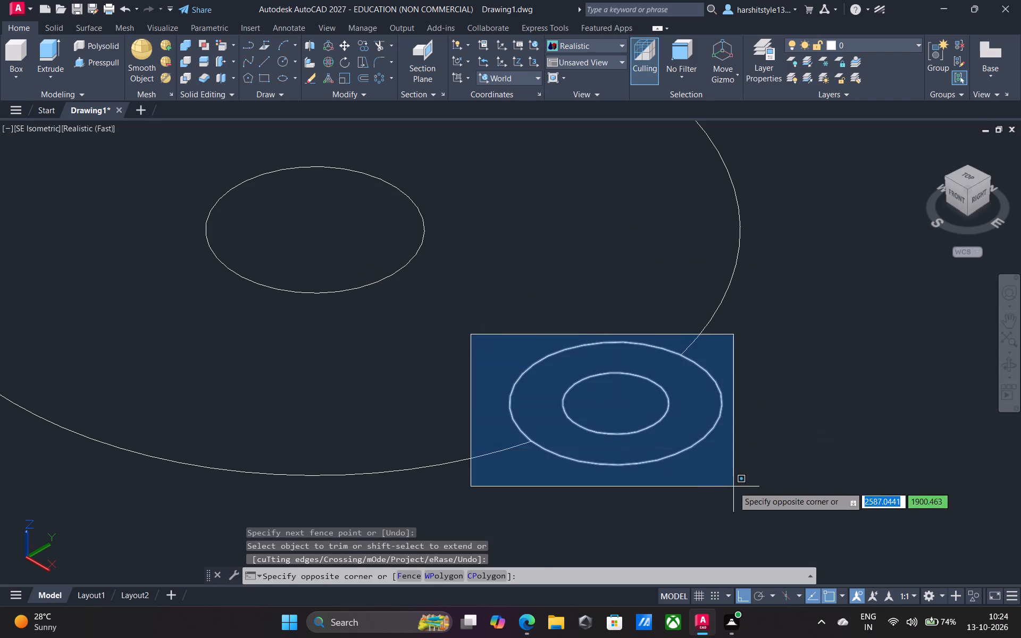
{"action": "left_click", "coordinate": [734, 486]}
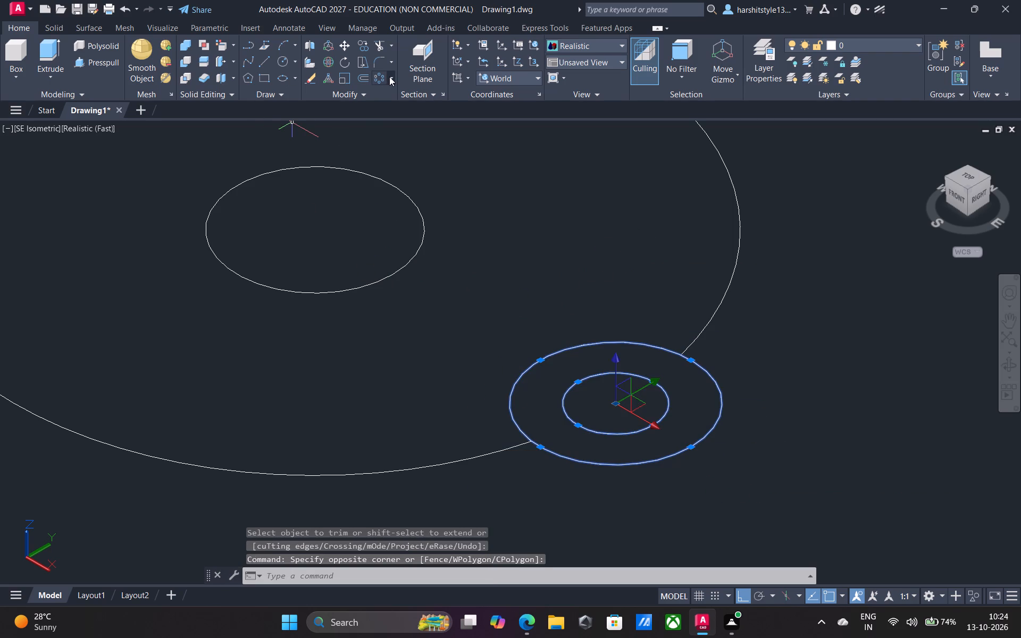
{"action": "left_click", "coordinate": [380, 74]}
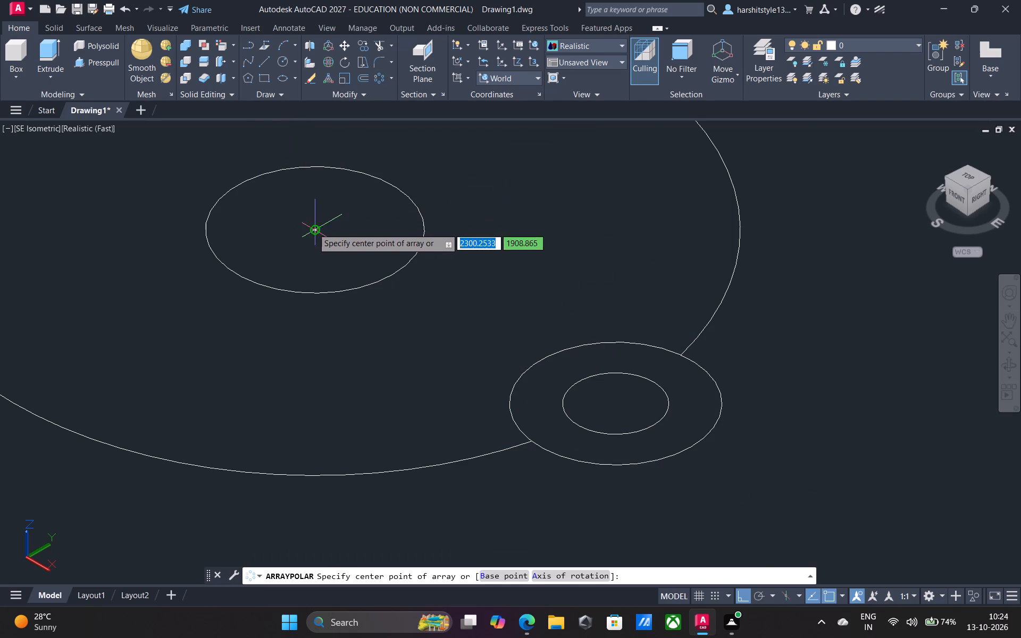
{"action": "left_click", "coordinate": [318, 230]}
{"action": "left_click", "coordinate": [168, 49]}
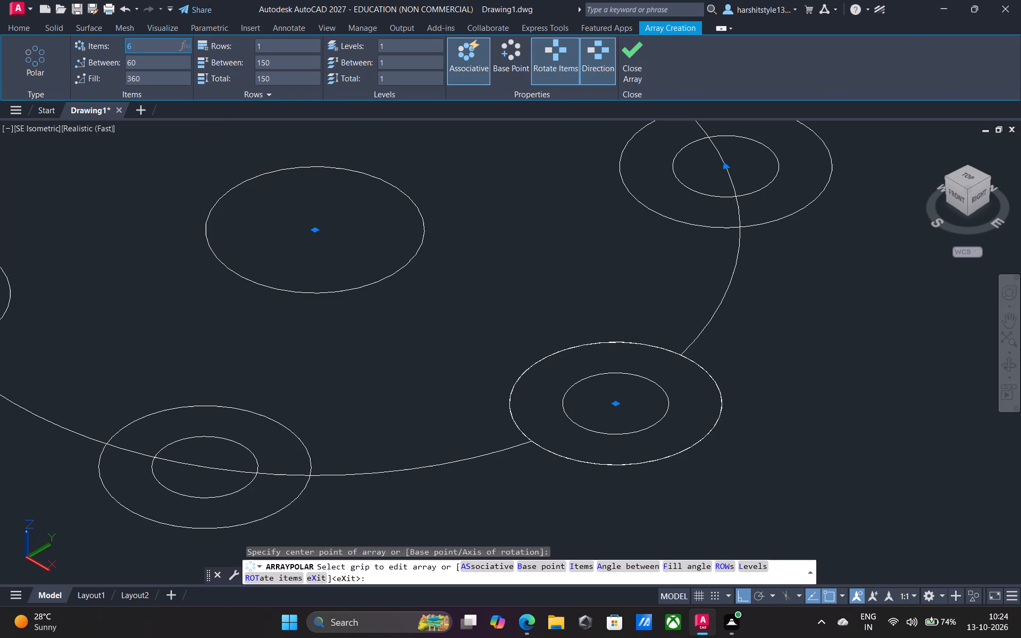
{"action": "key", "text": "3"}
{"action": "key", "text": "Return"}
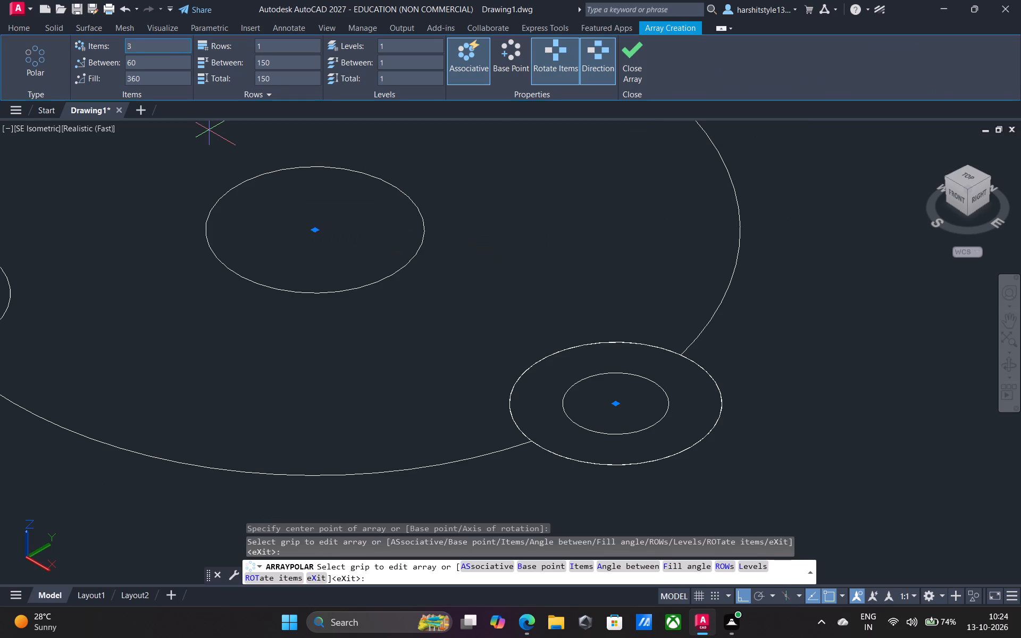
{"action": "scroll", "coordinate": [182, 108], "scroll_direction": "down", "scroll_amount": 2}
{"action": "scroll", "coordinate": [212, 200], "scroll_direction": "down", "scroll_amount": 1}
{"action": "middle_click_drag", "start_coordinate": [243, 272], "coordinate": [320, 356]}
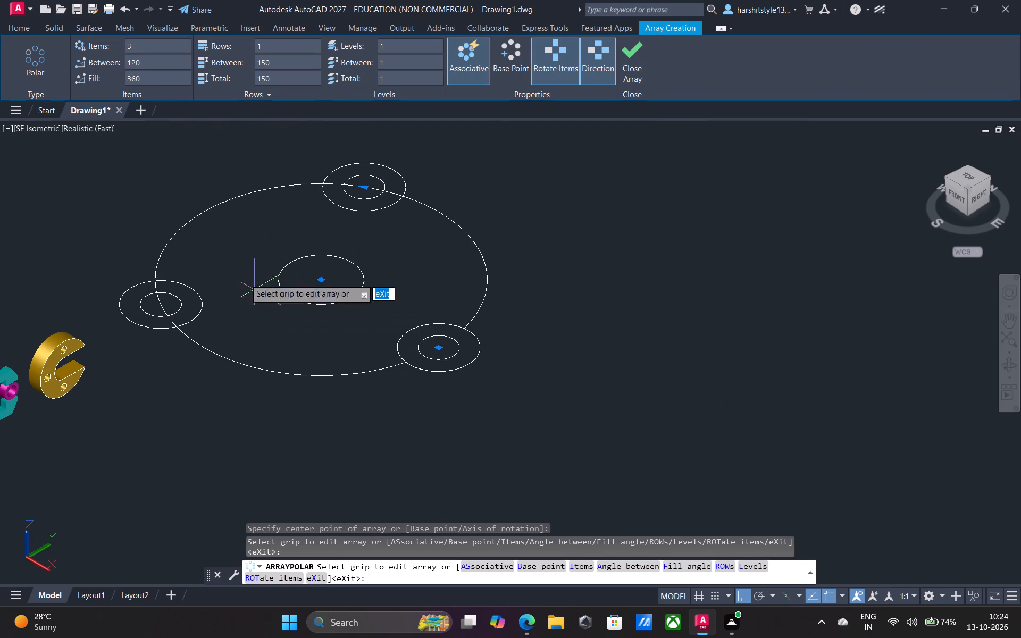
{"action": "left_click", "coordinate": [632, 53]}
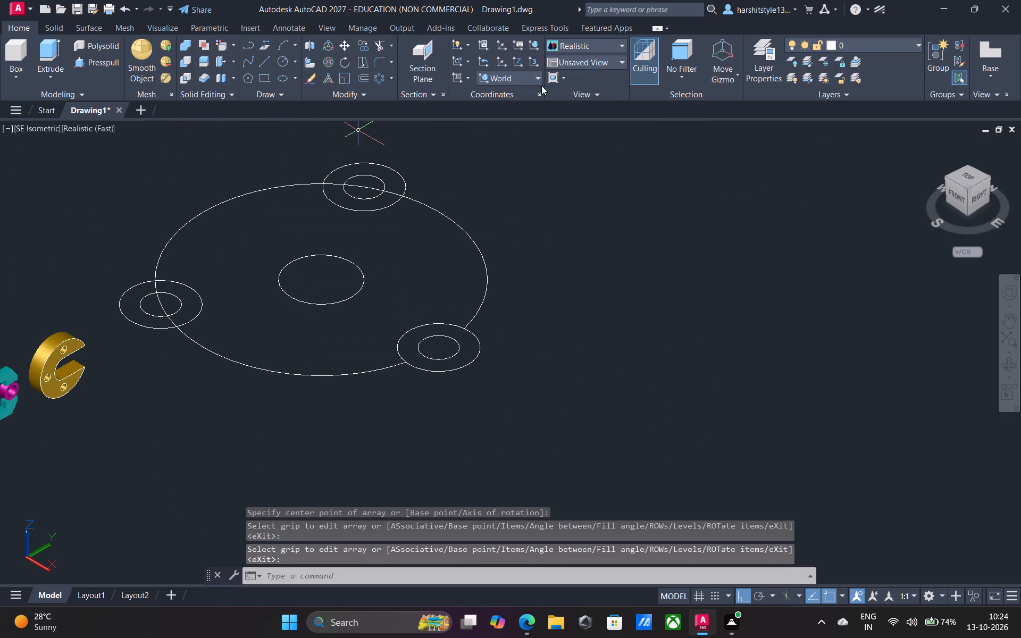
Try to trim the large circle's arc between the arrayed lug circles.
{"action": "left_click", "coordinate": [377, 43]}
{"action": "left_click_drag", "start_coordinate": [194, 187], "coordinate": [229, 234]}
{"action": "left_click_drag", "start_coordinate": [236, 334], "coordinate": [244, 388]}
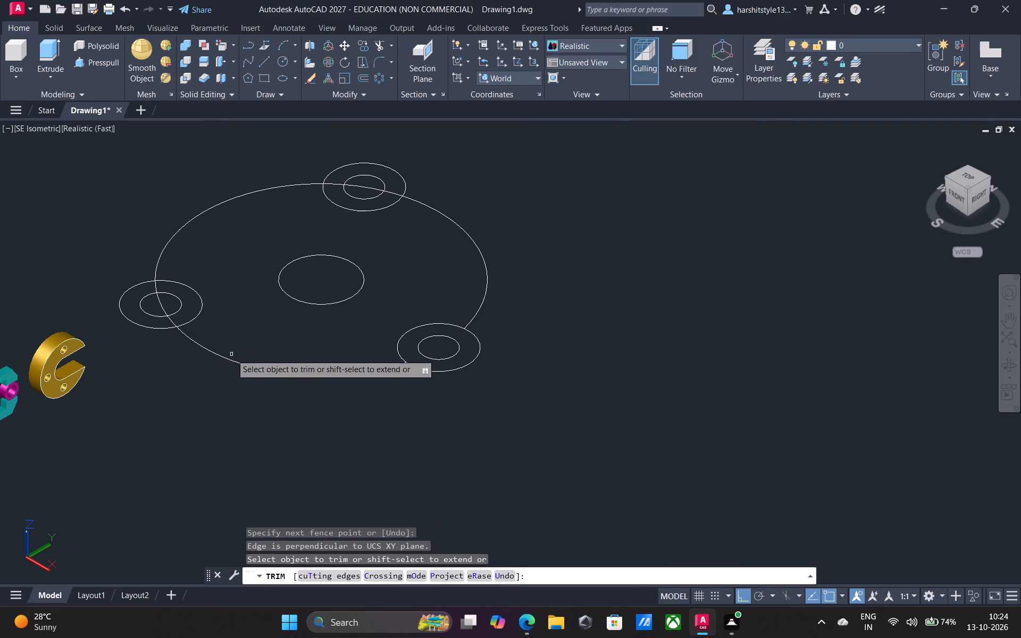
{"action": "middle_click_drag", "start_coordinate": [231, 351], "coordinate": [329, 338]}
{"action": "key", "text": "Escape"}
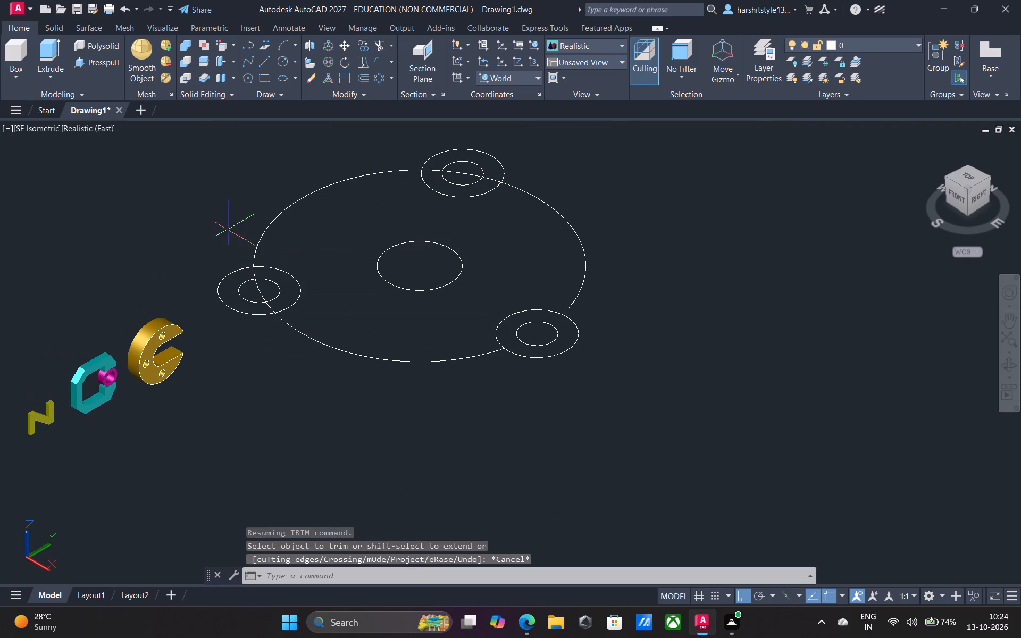
Explode the polar array of lug circles into separate circles.
{"action": "left_click", "coordinate": [194, 161]}
{"action": "left_click", "coordinate": [617, 416]}
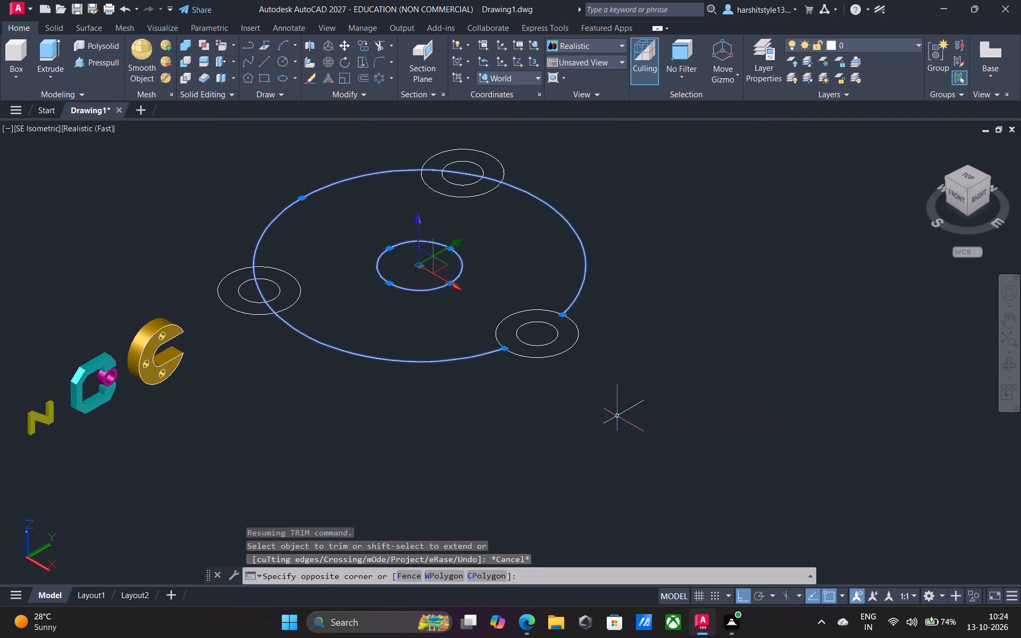
{"action": "left_click", "coordinate": [350, 140]}
{"action": "left_click", "coordinate": [554, 223]}
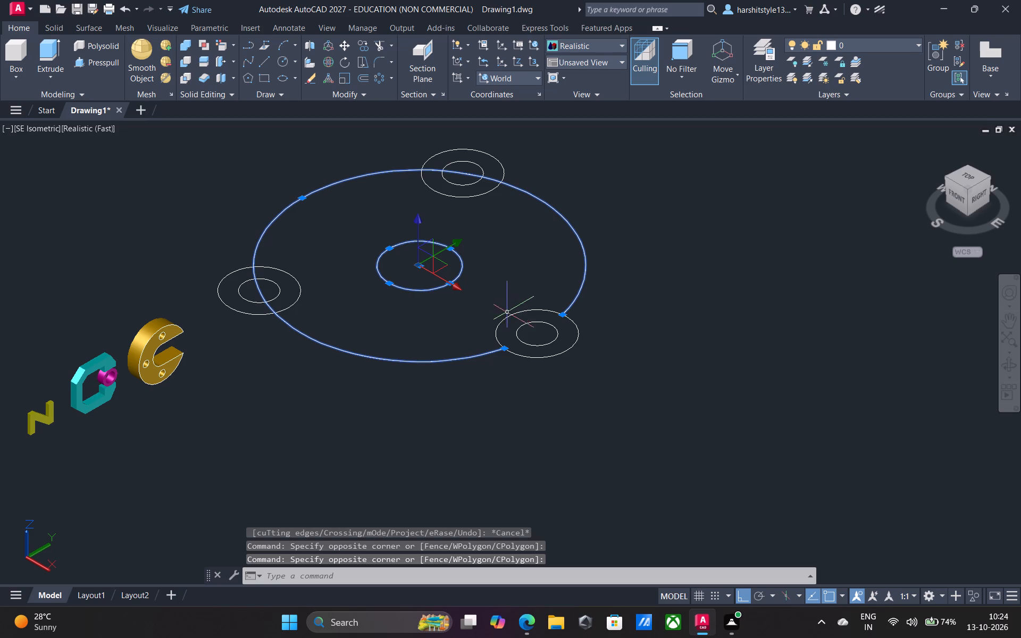
{"action": "left_click", "coordinate": [505, 319]}
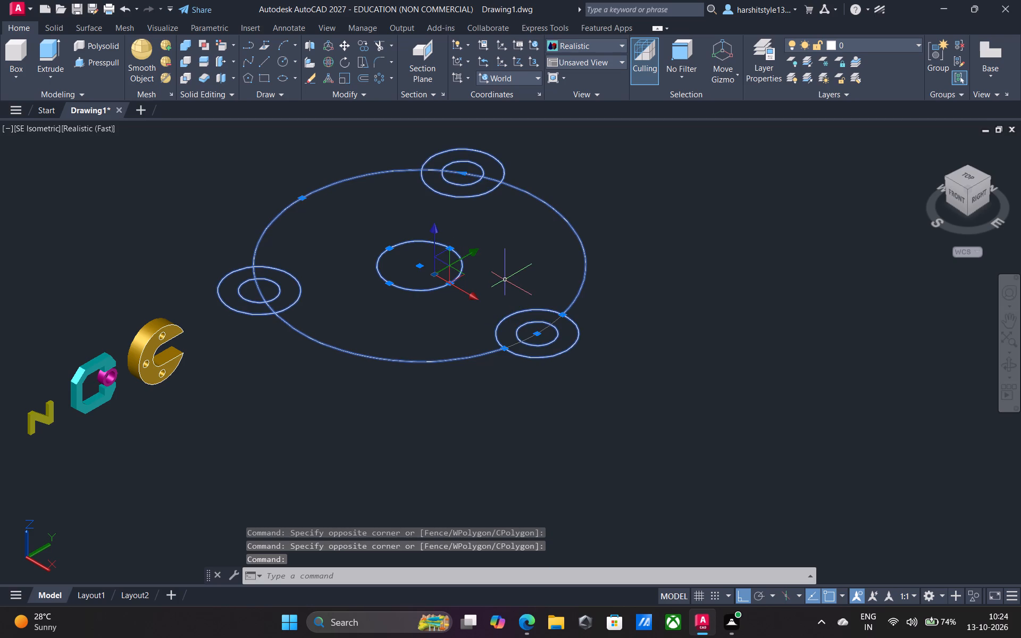
{"action": "key", "text": "x"}
{"action": "key", "text": "Return"}
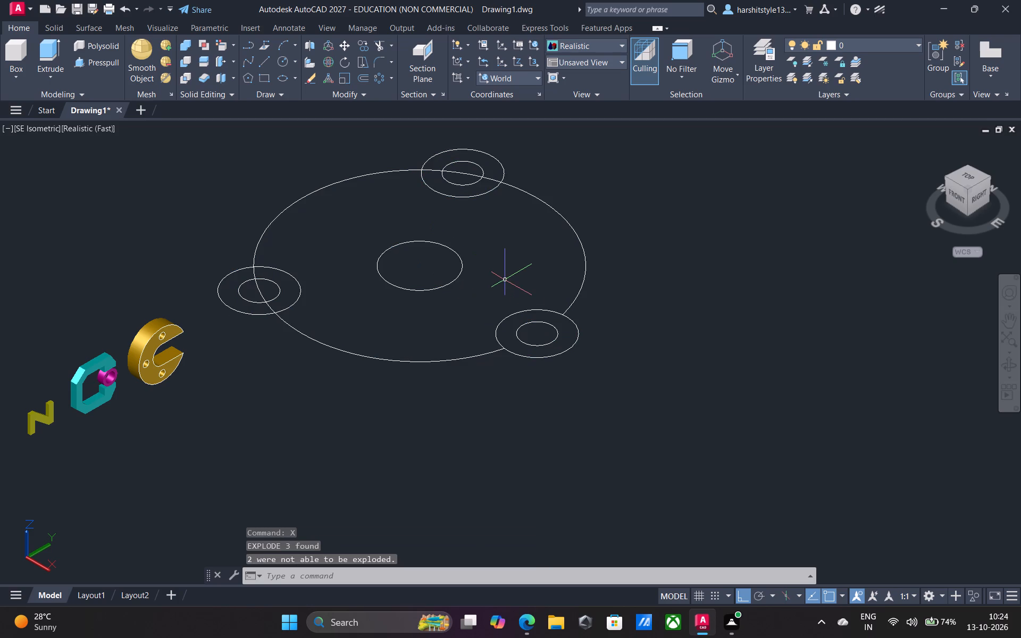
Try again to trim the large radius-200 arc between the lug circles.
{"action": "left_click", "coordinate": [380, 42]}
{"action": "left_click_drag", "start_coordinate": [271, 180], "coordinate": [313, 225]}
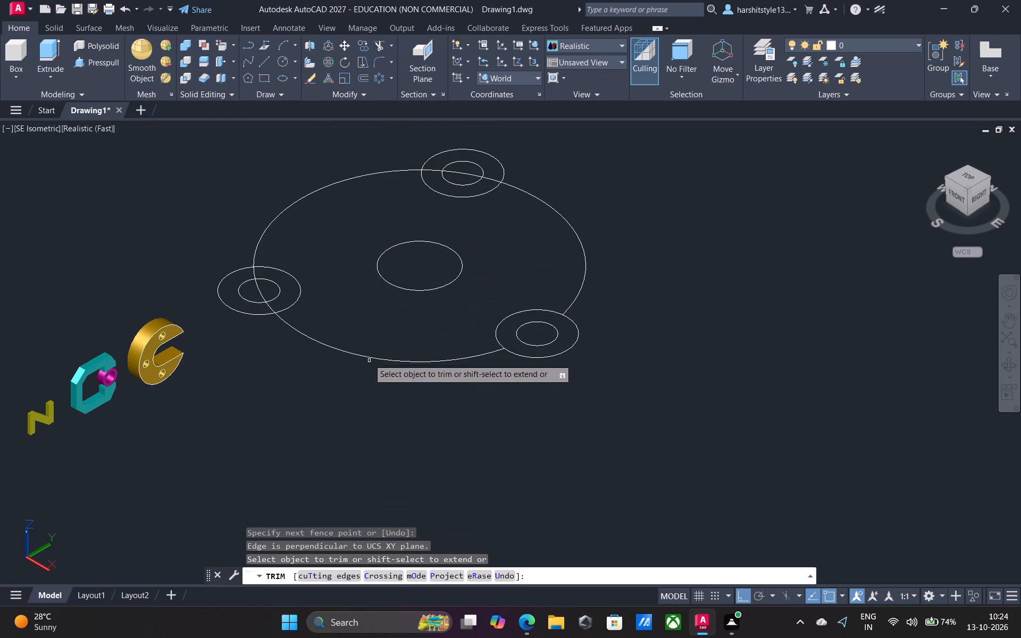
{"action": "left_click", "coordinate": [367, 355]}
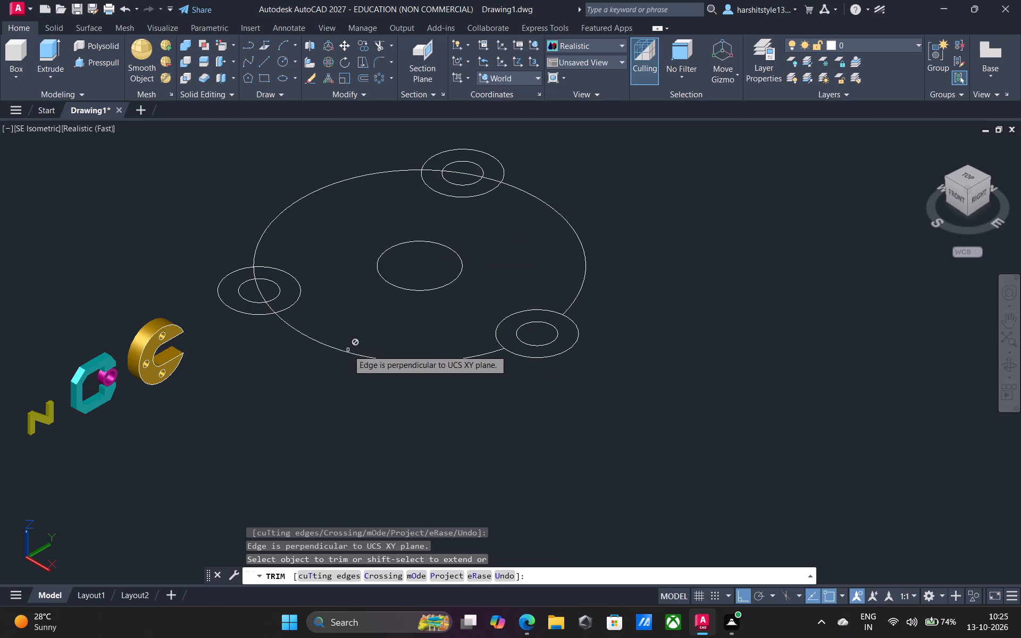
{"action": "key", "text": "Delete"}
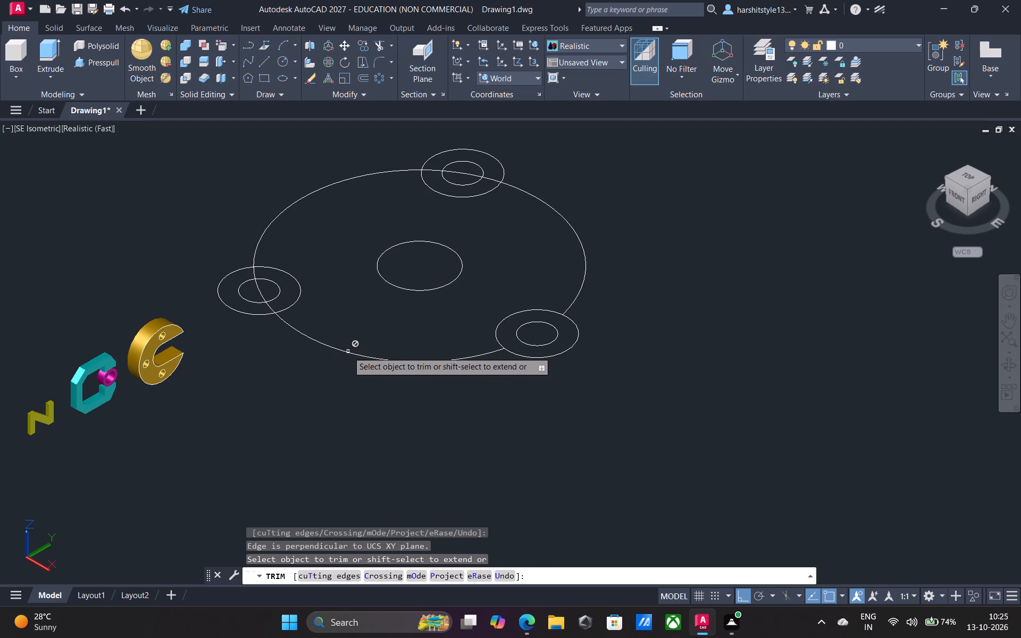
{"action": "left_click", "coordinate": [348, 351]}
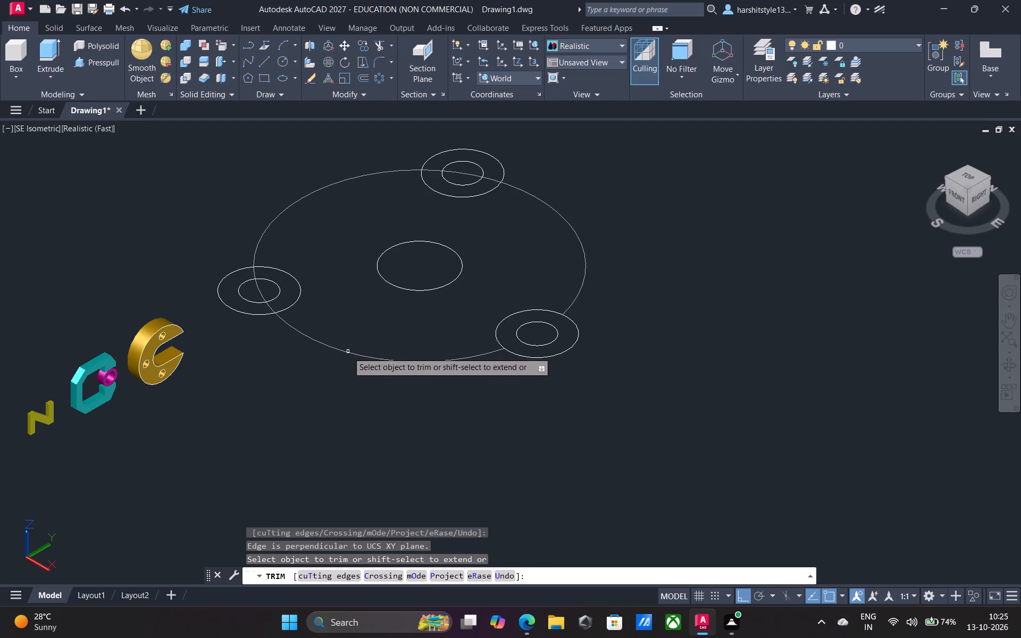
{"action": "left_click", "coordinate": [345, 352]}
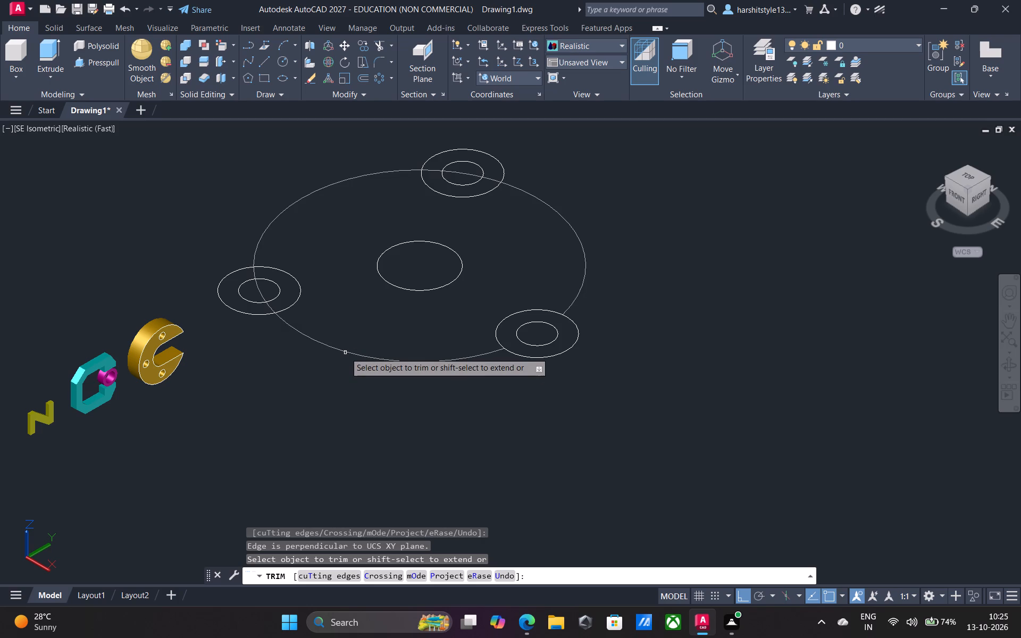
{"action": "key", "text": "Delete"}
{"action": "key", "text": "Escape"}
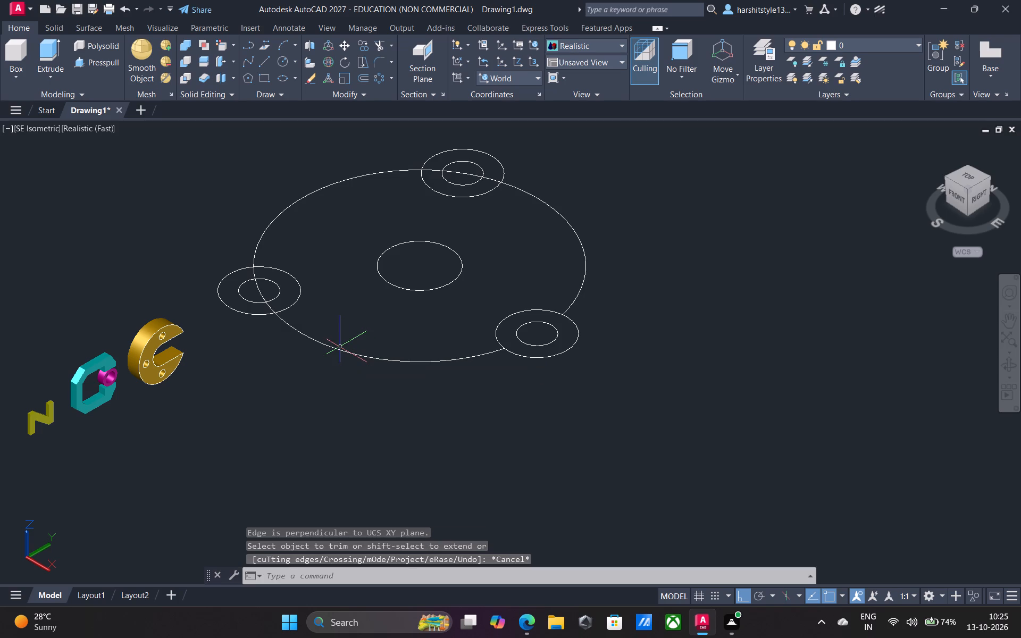
Erase the large radius-200 arc around the central circle.
{"action": "left_click", "coordinate": [339, 350]}
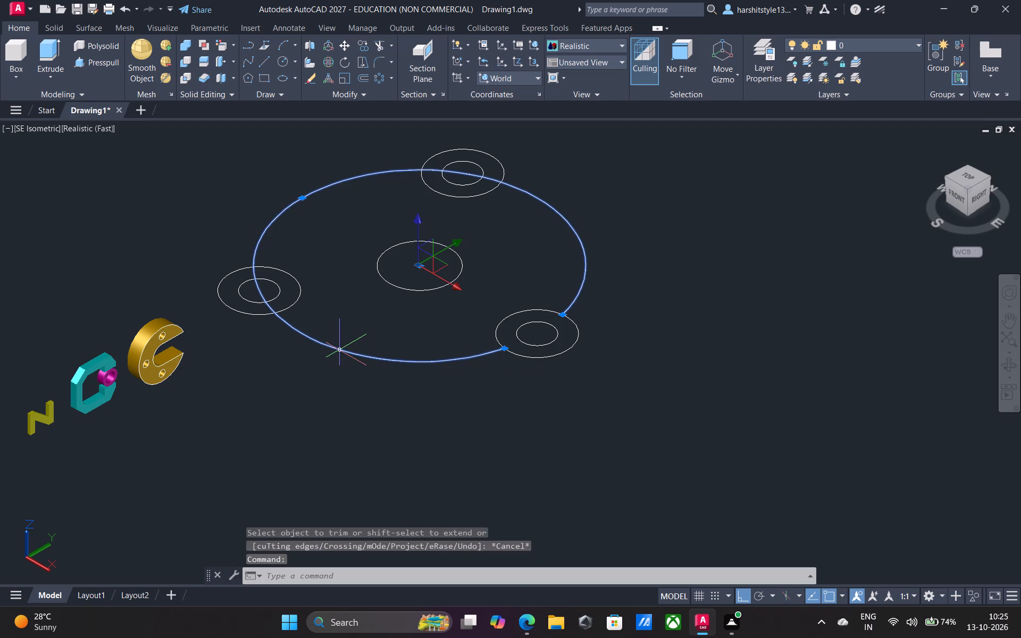
{"action": "key", "text": "Delete"}
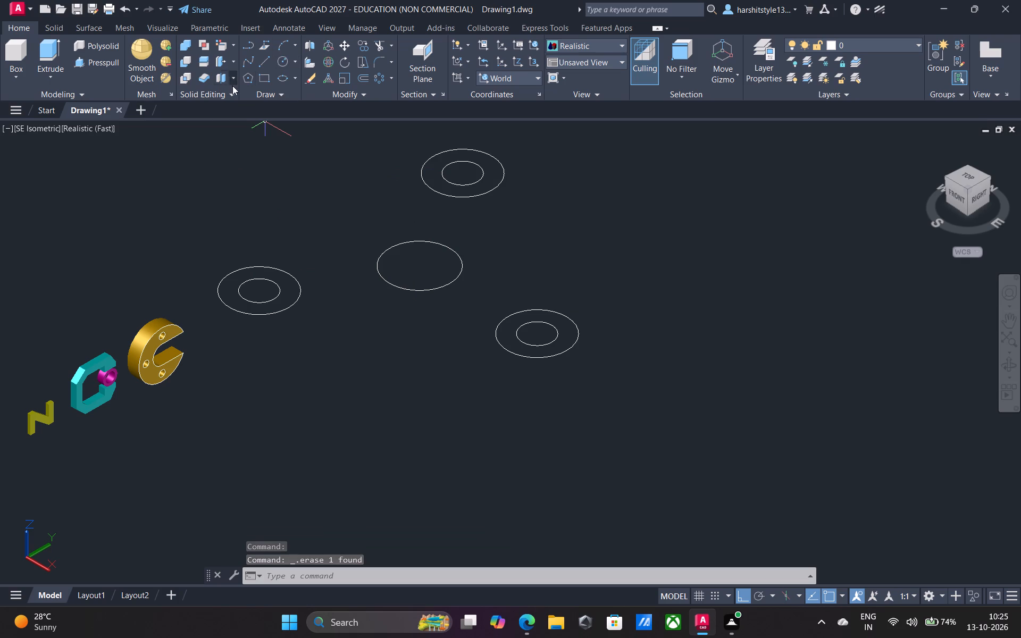
Draw a tangent-tangent-radius circle of radius 346 touching the near sides of the outer circles of the two front lugs.
{"action": "left_click", "coordinate": [282, 60]}
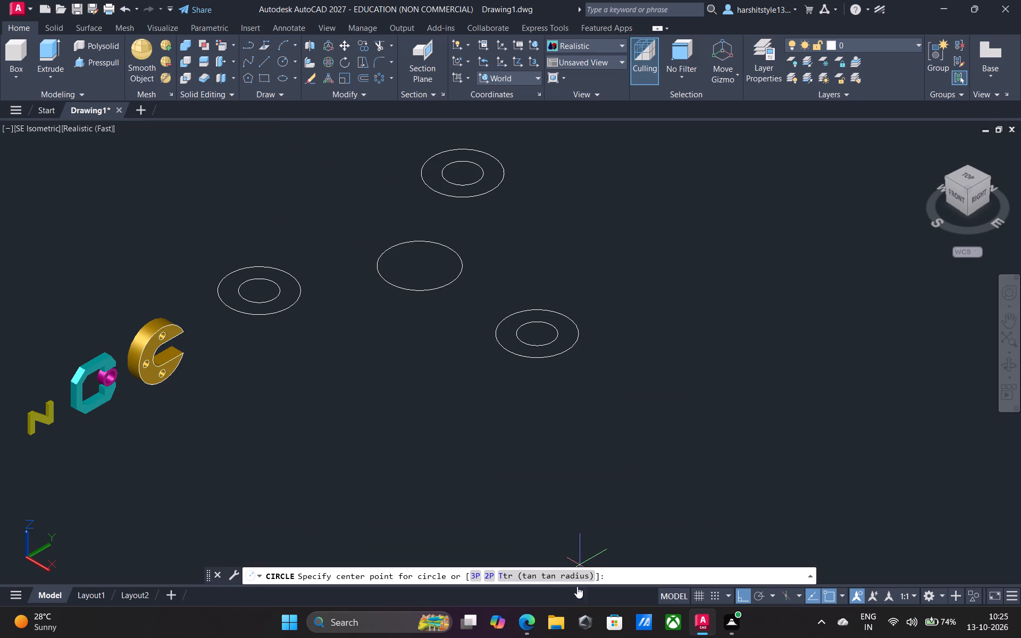
{"action": "left_click", "coordinate": [553, 577]}
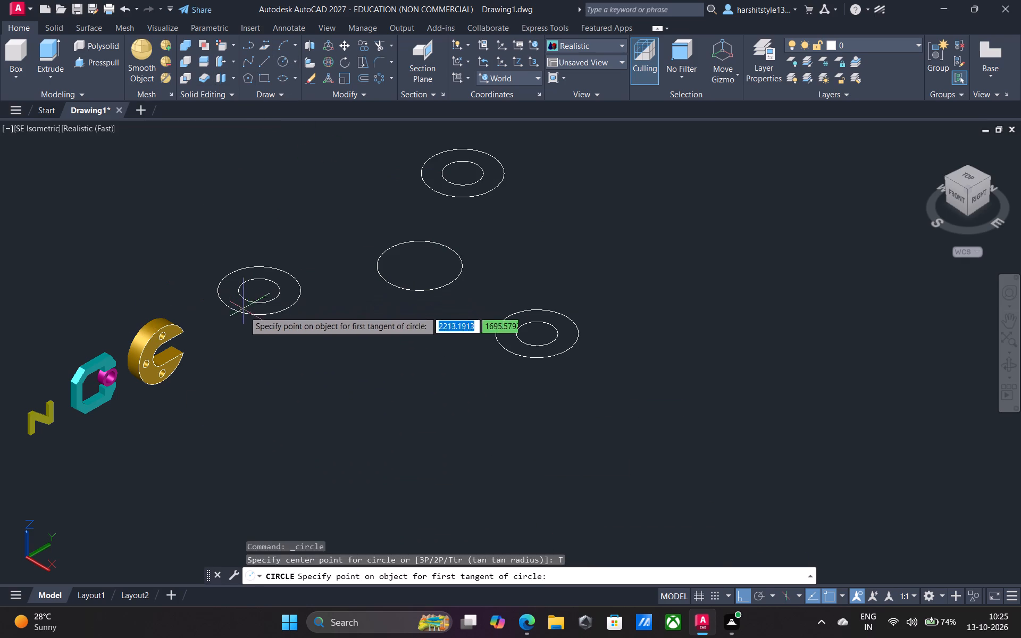
{"action": "left_click", "coordinate": [255, 315]}
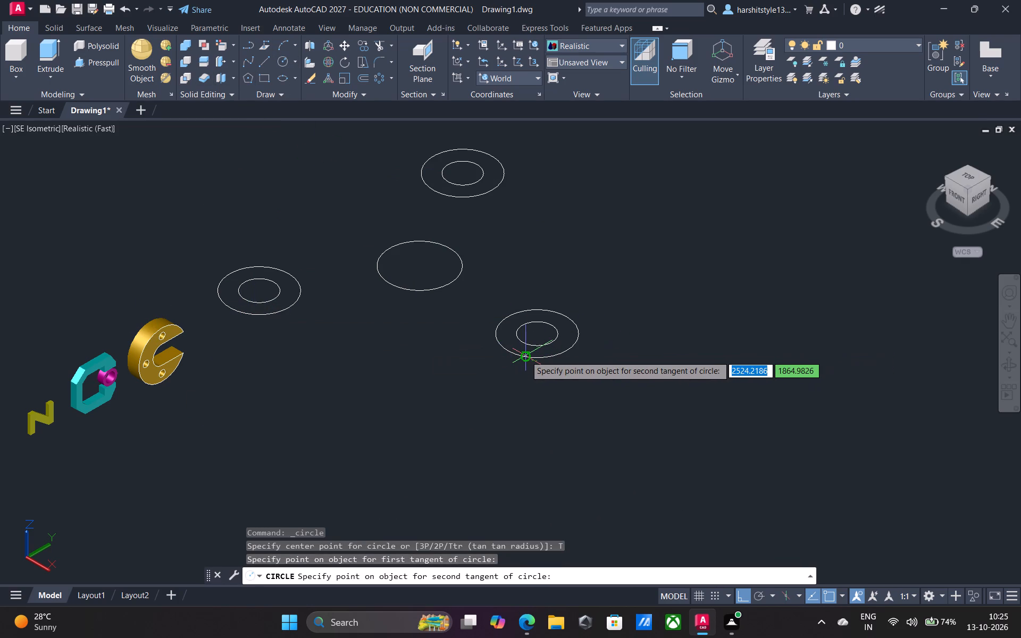
{"action": "left_click", "coordinate": [525, 356]}
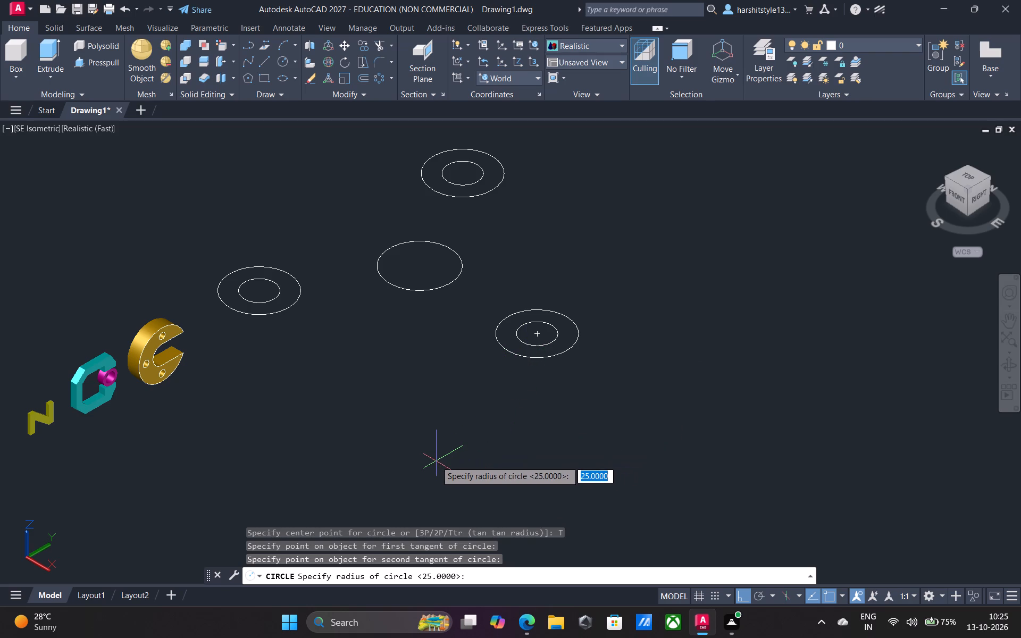
{"action": "type", "text": "346"}
{"action": "key", "text": "Return"}
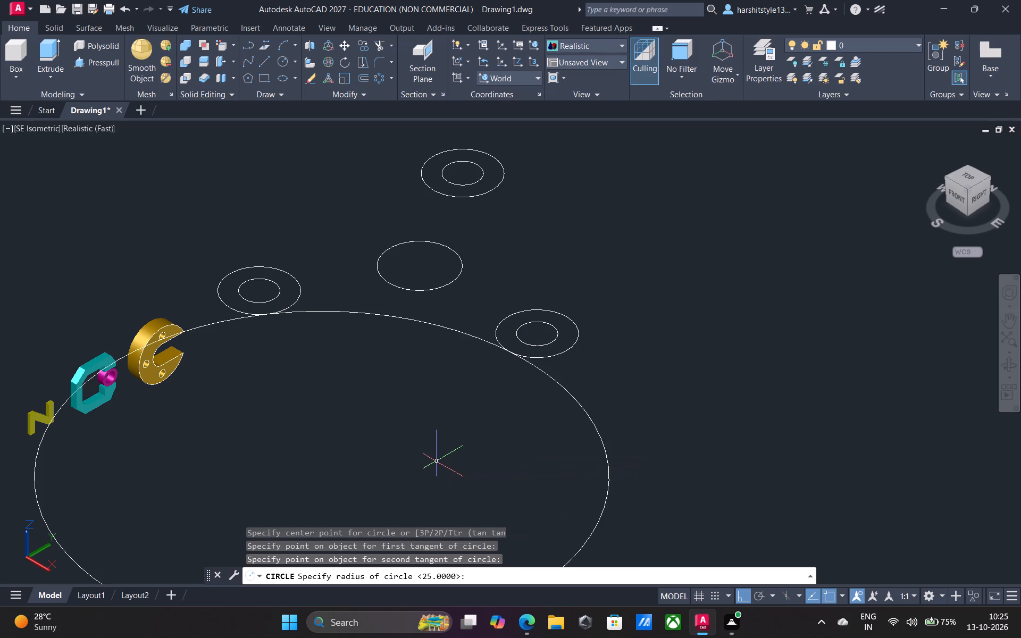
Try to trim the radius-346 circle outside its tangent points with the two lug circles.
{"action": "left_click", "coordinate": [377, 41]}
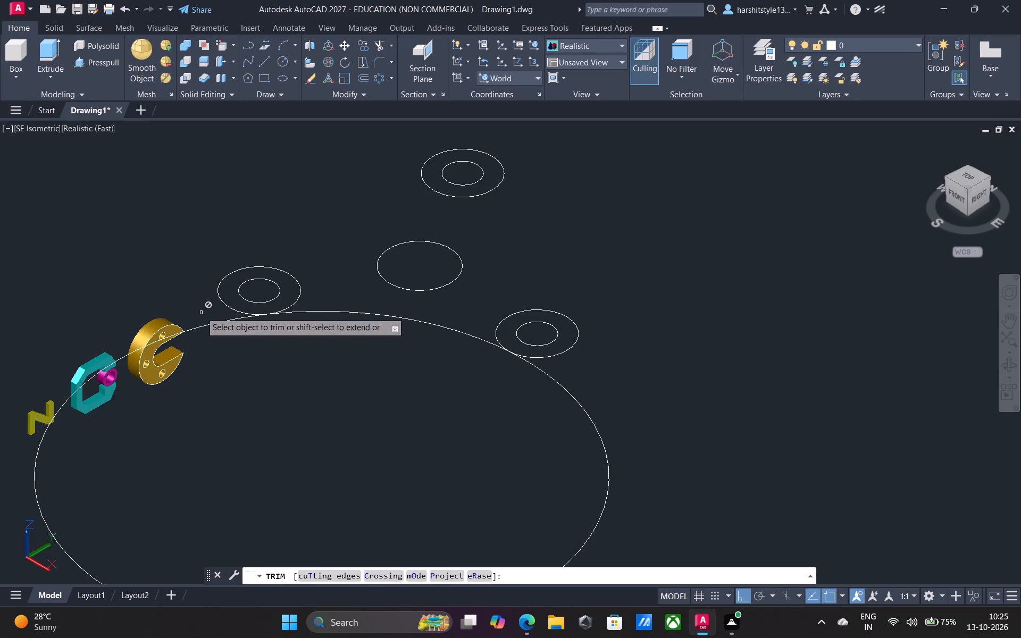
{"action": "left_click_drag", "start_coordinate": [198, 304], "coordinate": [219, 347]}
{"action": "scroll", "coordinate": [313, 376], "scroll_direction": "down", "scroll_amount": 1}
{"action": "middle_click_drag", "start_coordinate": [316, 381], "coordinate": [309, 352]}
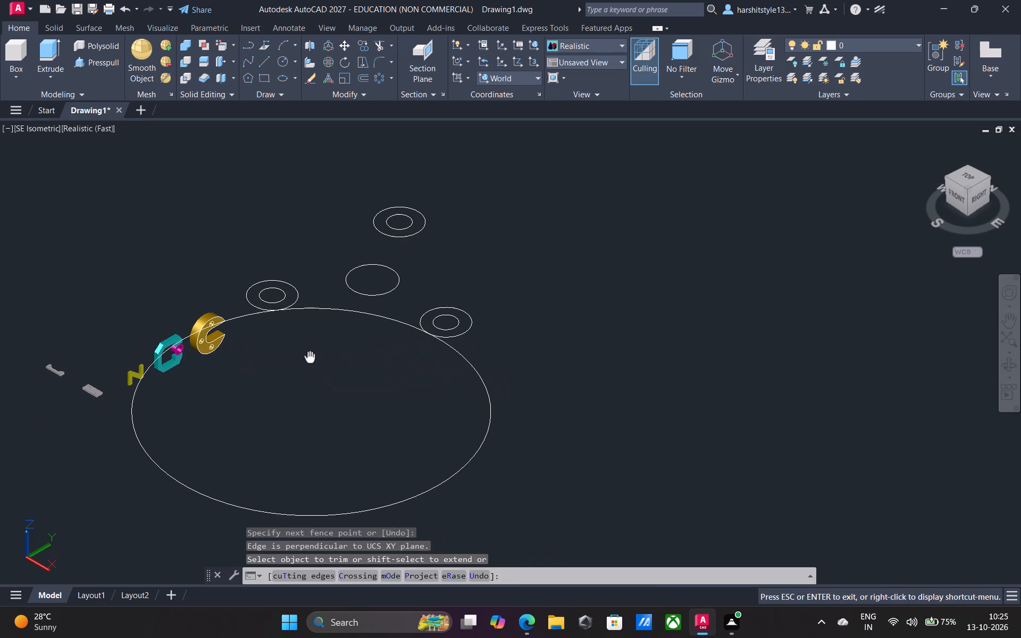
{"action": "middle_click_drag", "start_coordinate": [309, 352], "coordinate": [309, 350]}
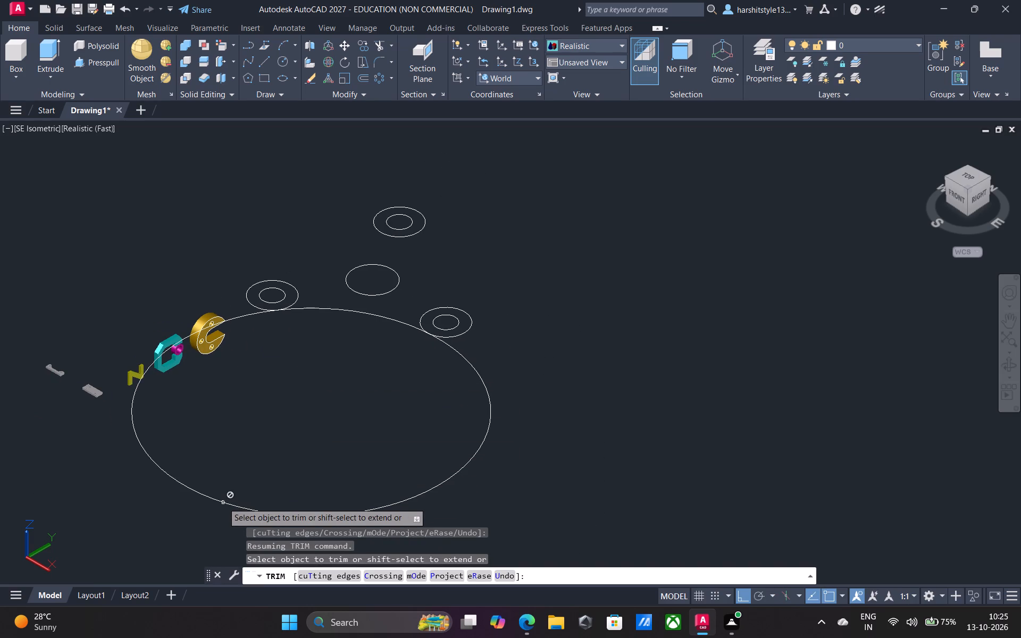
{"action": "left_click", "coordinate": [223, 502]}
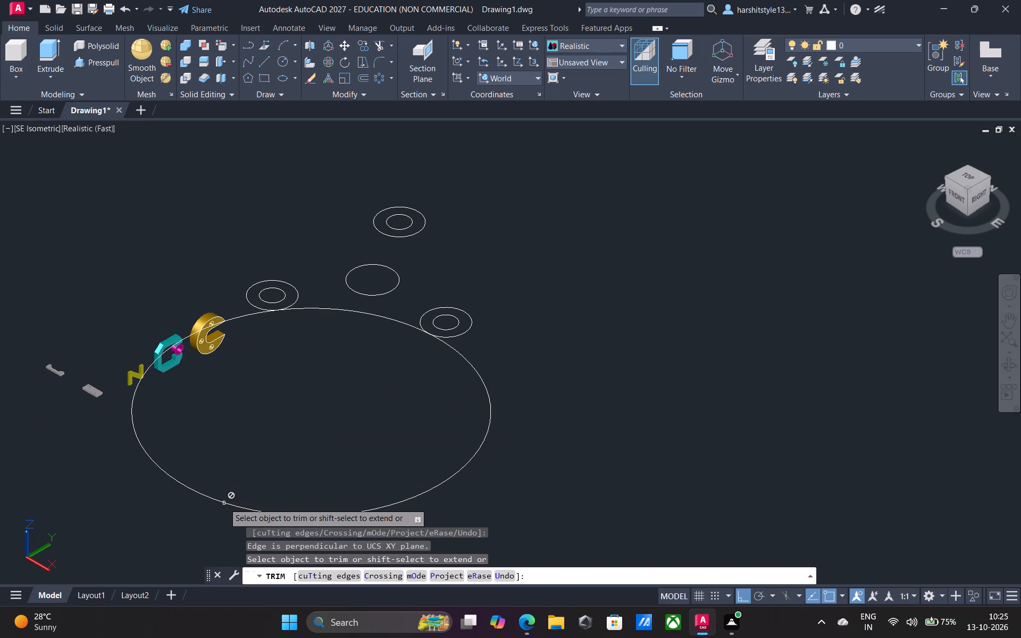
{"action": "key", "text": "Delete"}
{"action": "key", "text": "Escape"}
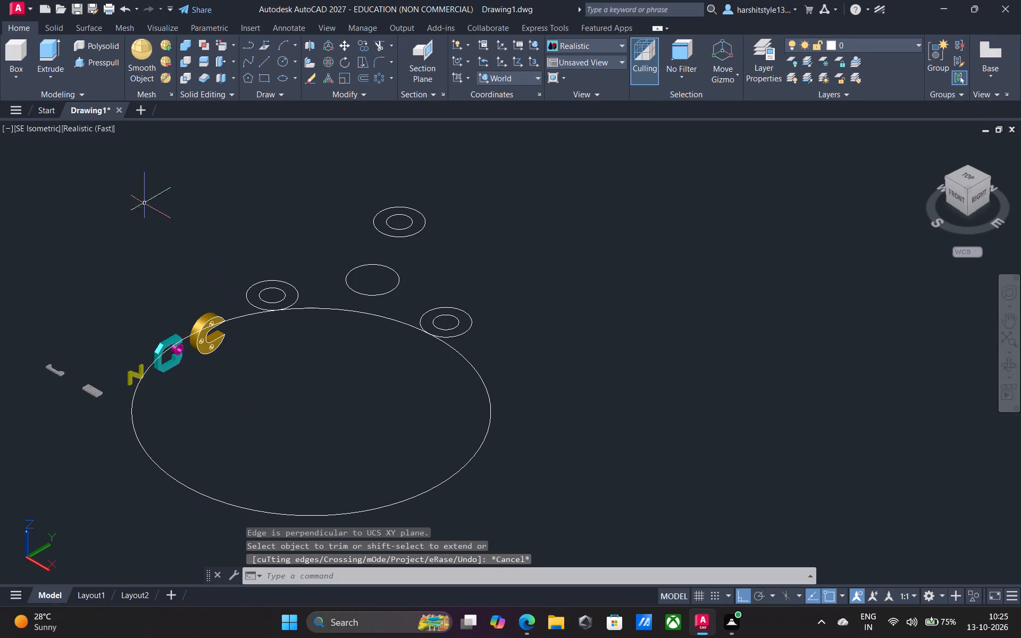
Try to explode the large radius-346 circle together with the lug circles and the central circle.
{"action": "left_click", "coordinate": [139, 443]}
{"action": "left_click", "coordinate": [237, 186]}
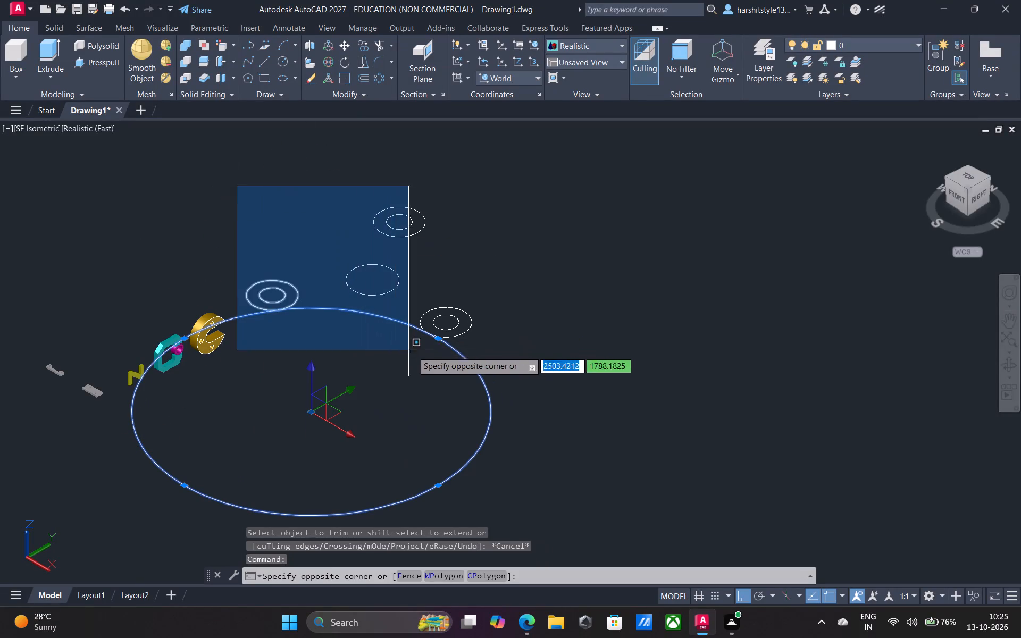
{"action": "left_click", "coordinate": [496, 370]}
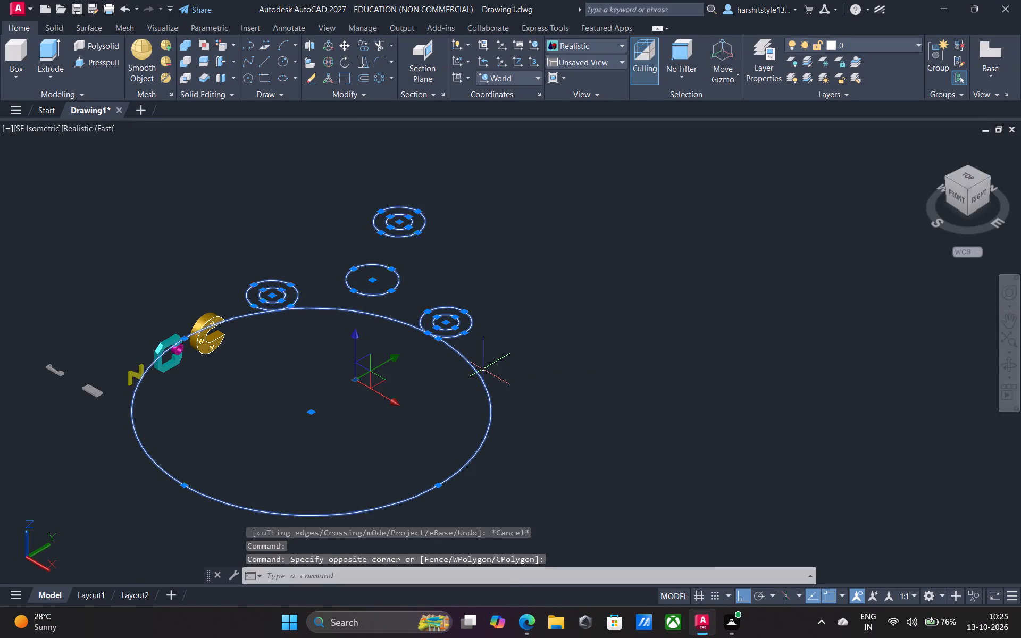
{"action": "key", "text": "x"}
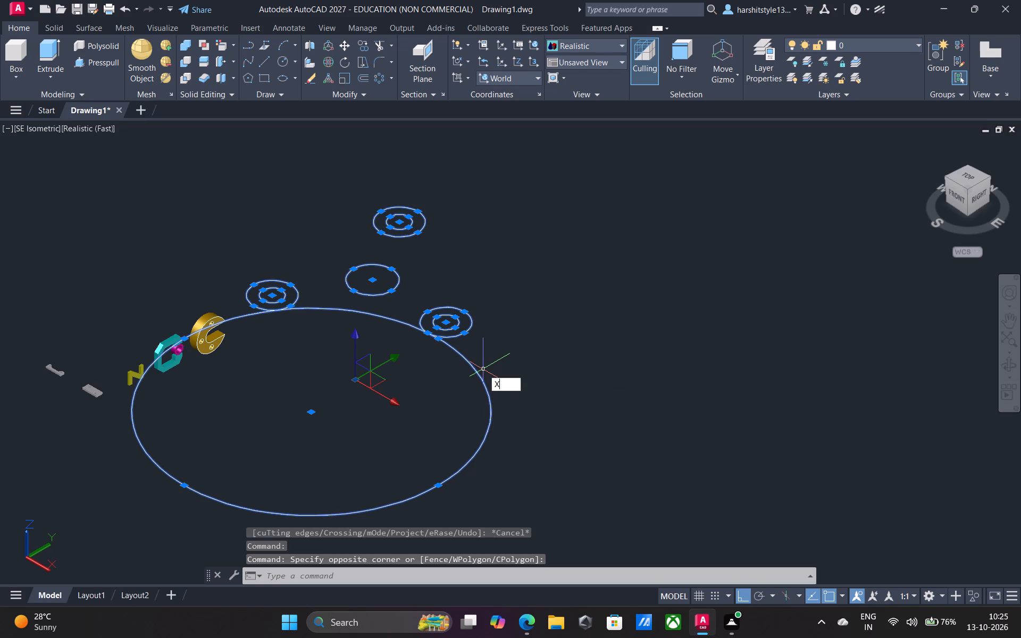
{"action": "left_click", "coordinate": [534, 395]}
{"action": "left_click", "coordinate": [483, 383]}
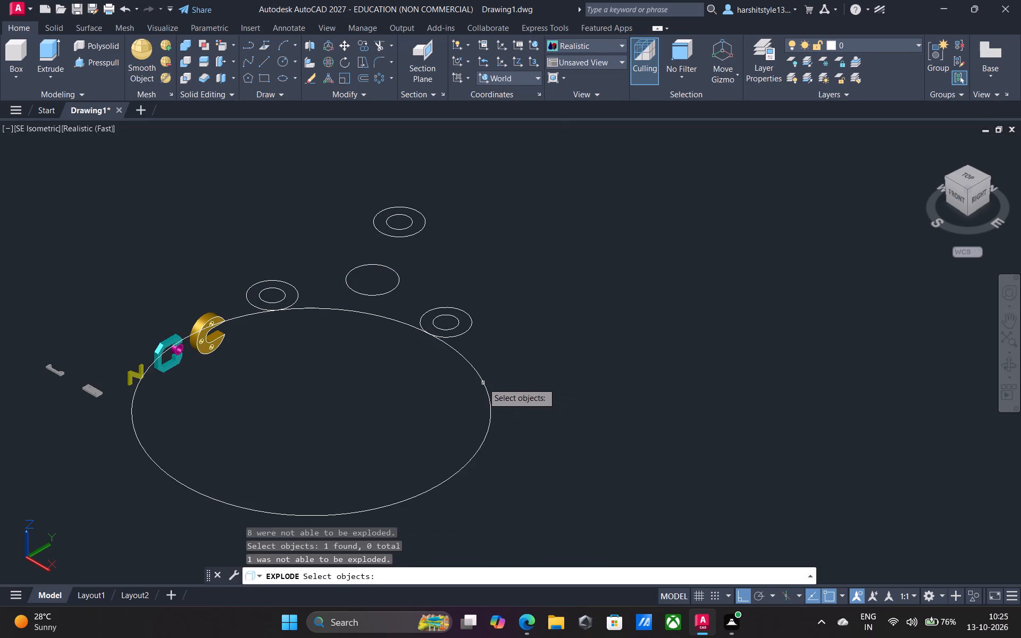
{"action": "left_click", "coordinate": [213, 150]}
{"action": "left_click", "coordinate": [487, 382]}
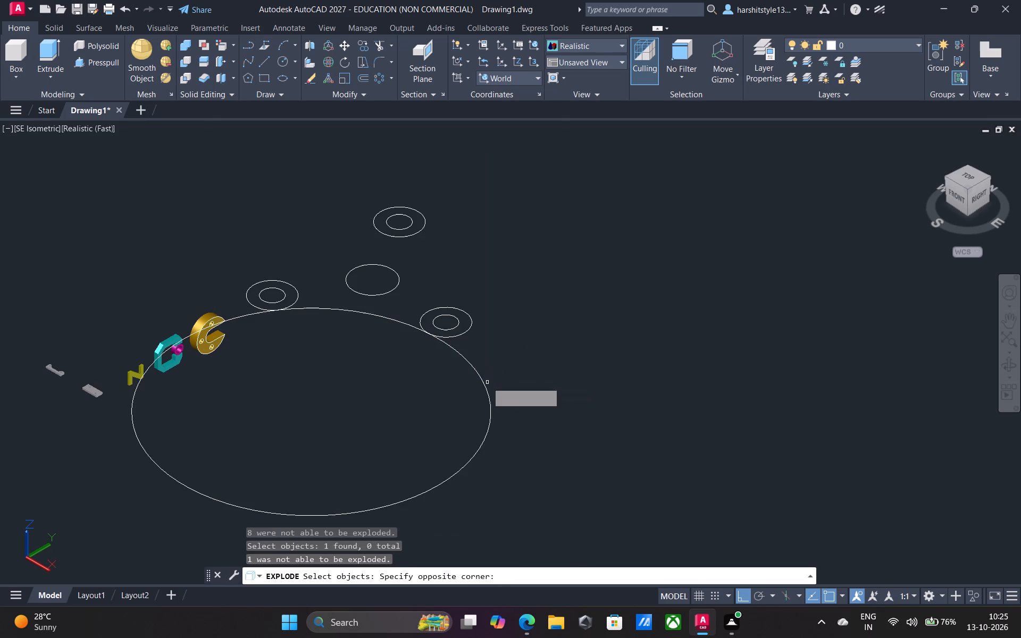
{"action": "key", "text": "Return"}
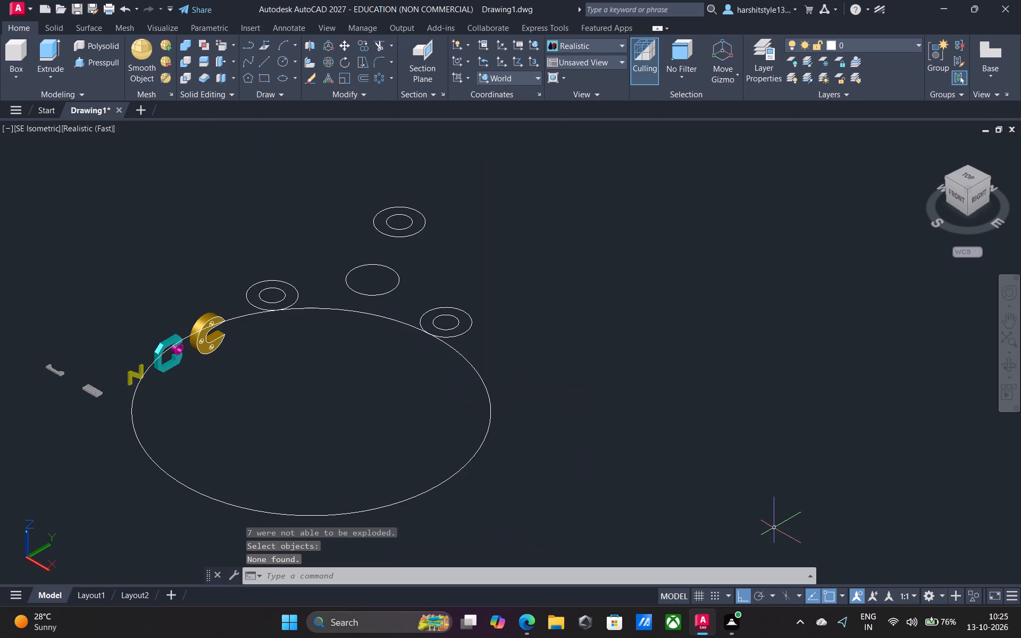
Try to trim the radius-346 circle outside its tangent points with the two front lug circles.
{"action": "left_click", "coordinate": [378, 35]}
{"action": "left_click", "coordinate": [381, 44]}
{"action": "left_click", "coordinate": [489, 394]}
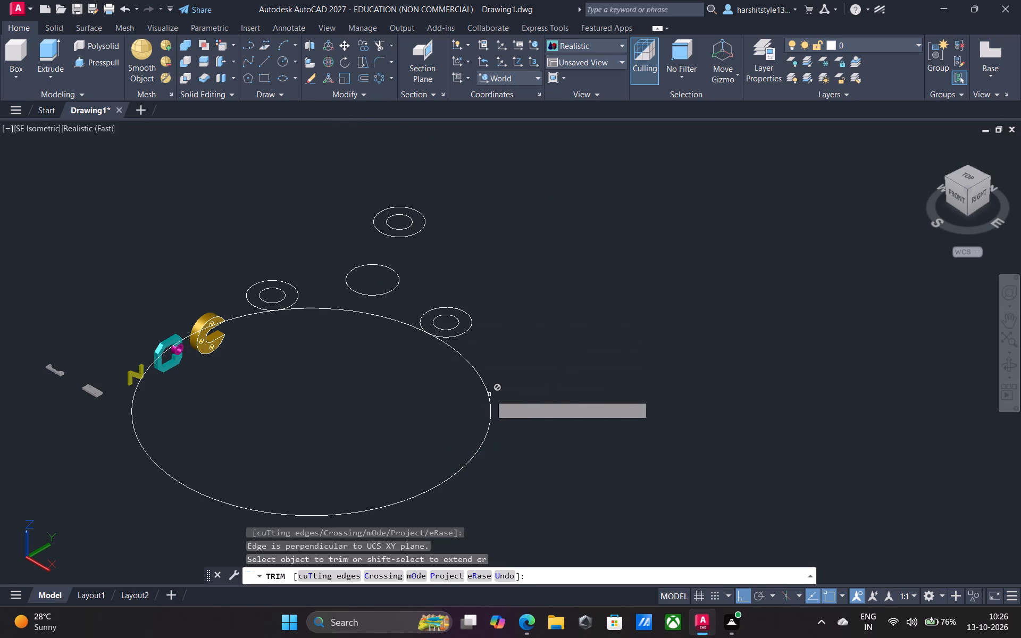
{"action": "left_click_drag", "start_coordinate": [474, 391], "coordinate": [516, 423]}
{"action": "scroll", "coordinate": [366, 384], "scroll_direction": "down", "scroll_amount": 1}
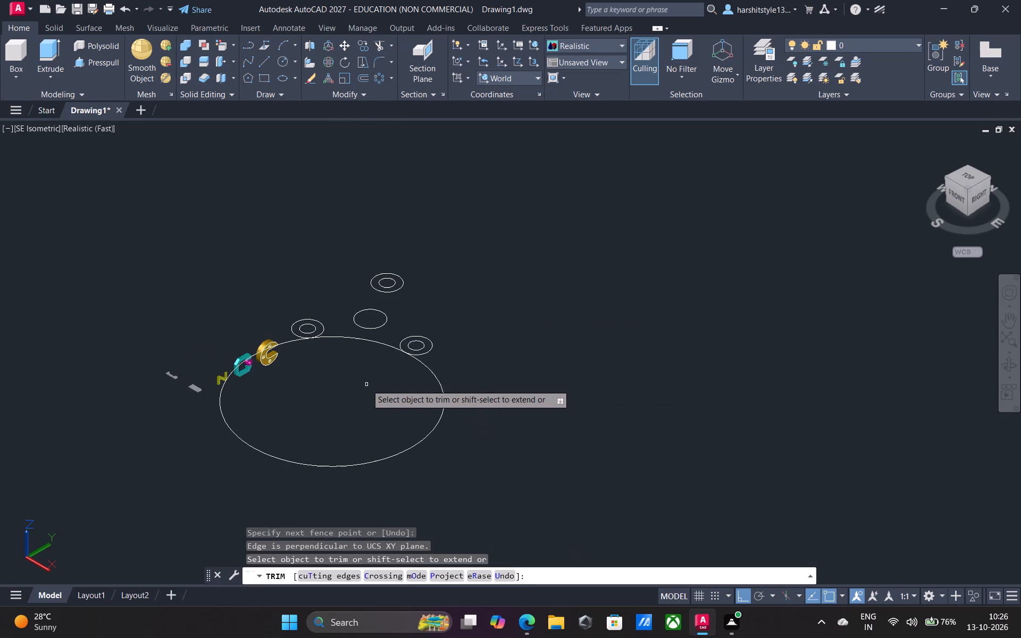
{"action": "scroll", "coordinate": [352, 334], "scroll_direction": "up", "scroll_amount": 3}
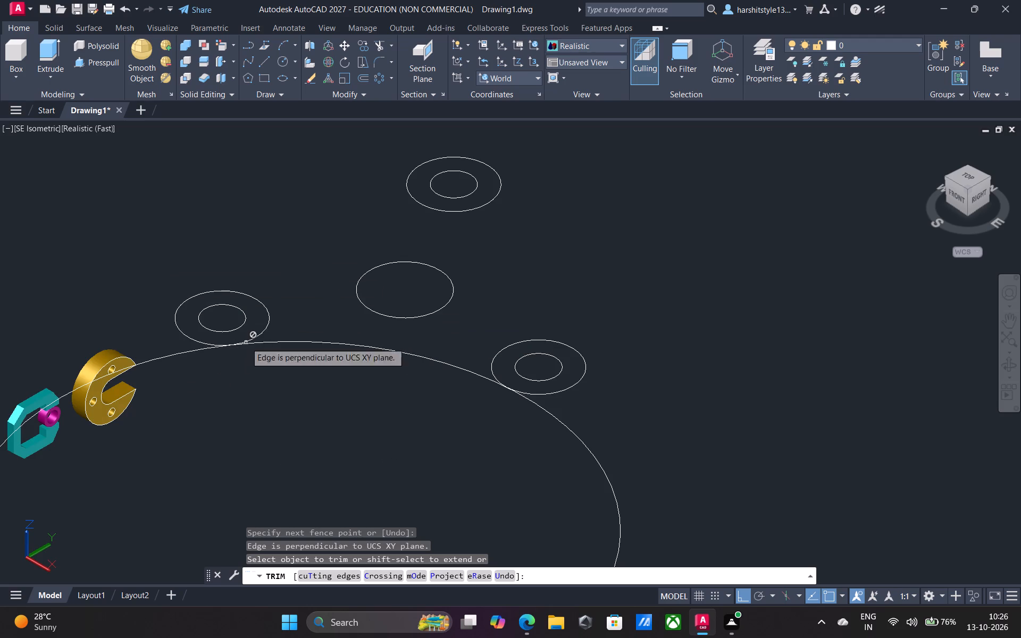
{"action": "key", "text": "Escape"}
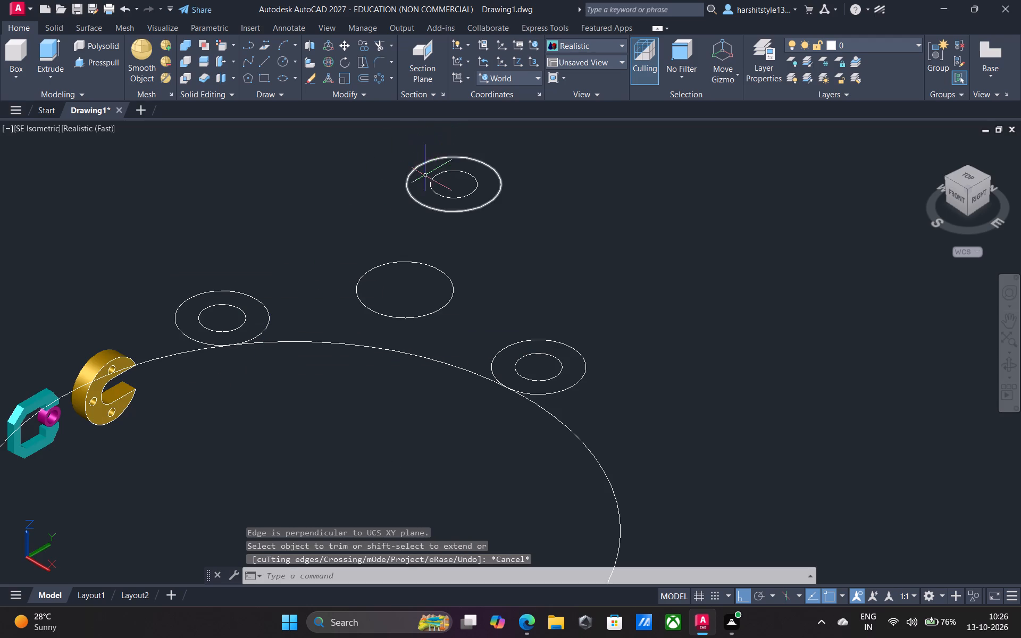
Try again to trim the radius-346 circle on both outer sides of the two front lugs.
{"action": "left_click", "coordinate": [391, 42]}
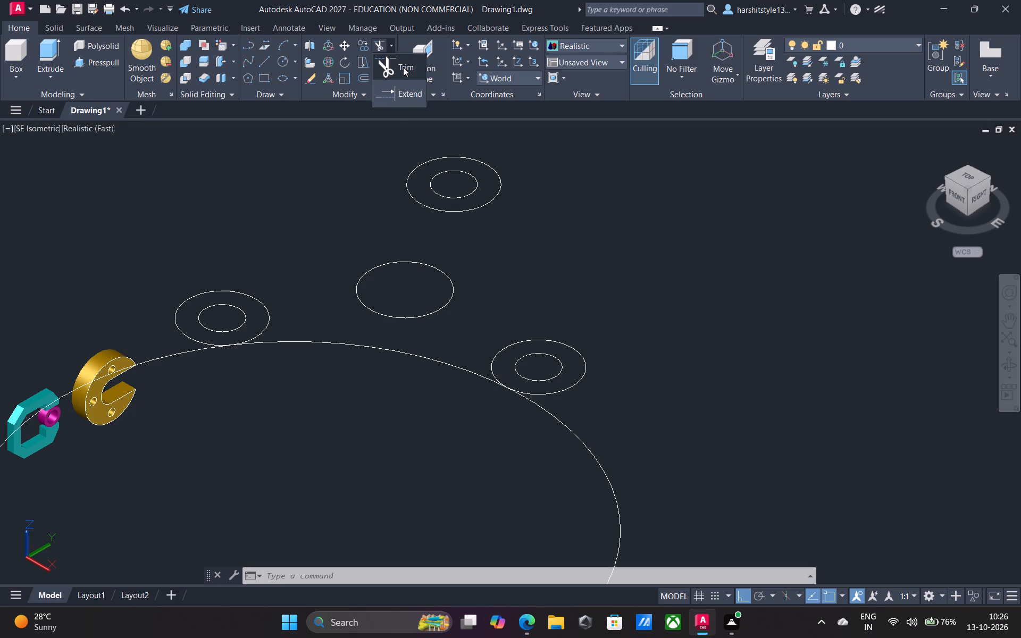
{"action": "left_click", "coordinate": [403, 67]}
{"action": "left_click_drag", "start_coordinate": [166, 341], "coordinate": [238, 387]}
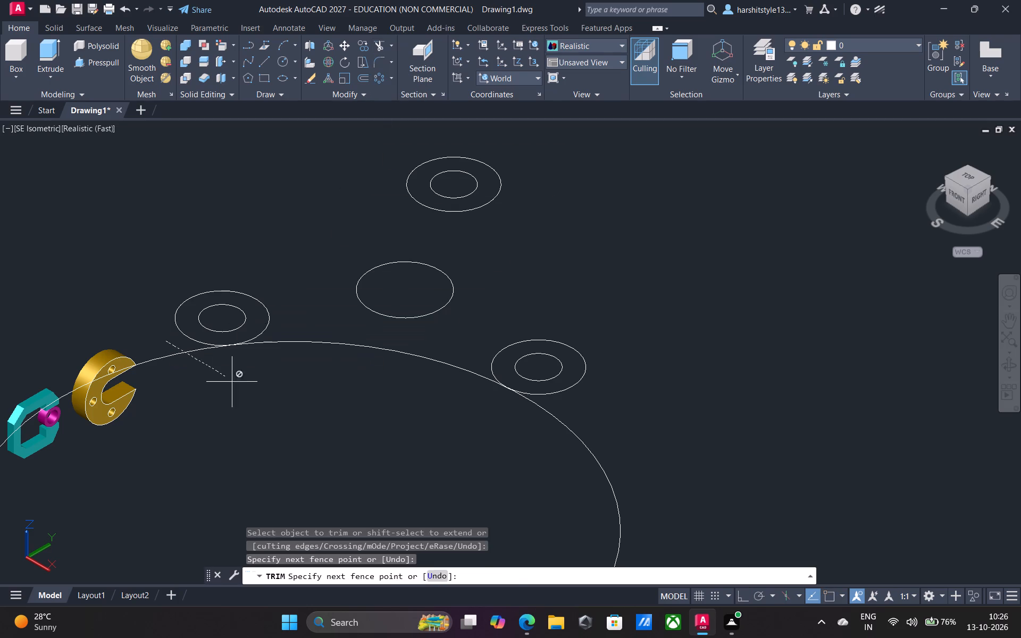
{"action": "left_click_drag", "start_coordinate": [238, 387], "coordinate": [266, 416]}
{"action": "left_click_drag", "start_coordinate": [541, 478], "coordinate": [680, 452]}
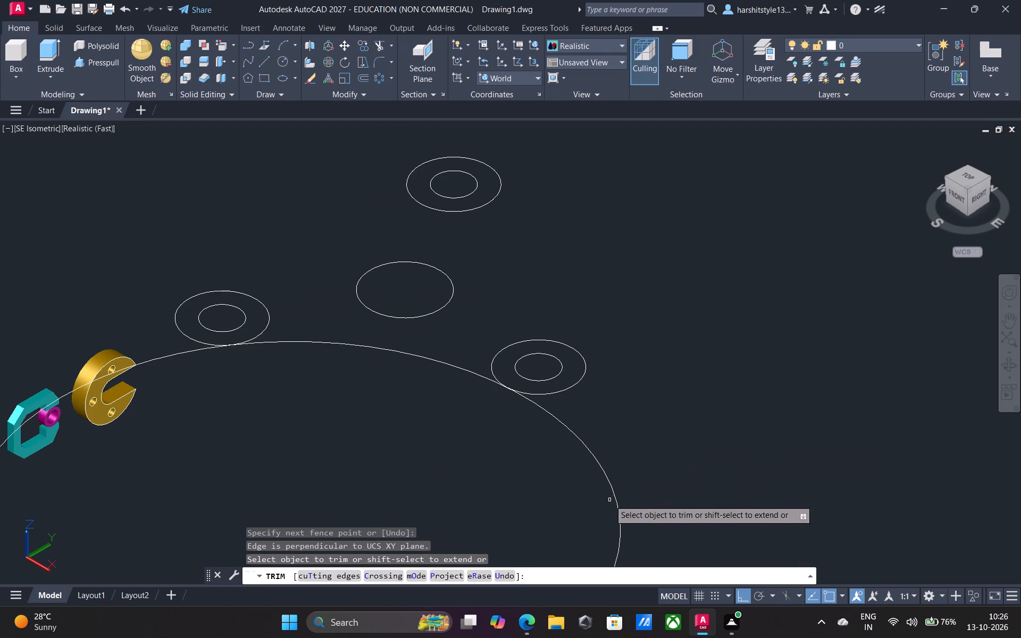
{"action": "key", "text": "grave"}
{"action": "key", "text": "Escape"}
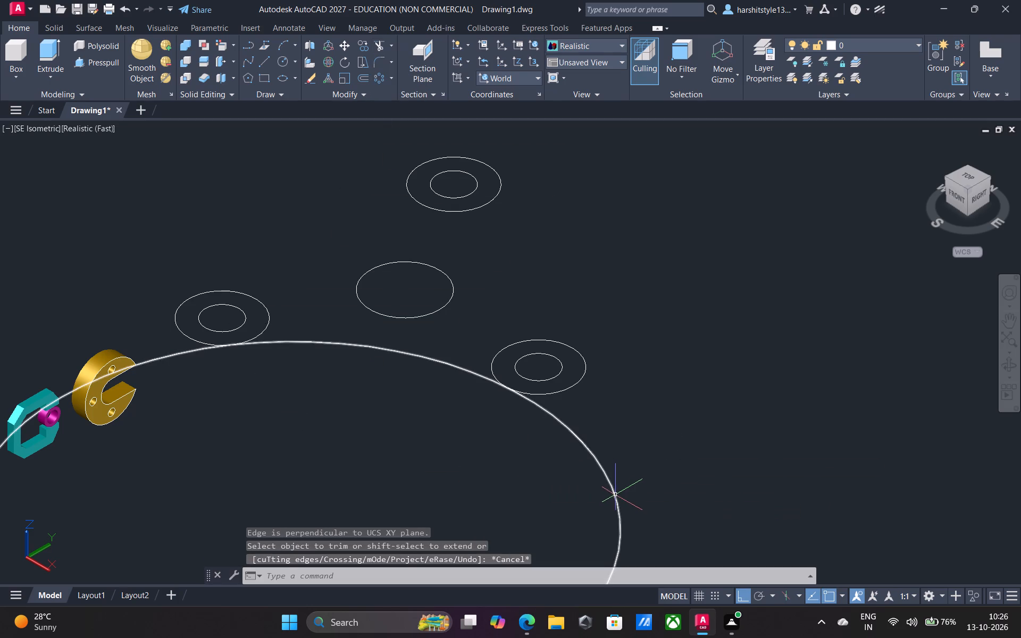
Erase the large radius-346 circle touching the two front lugs.
{"action": "left_click", "coordinate": [614, 494]}
{"action": "key", "text": "Delete"}
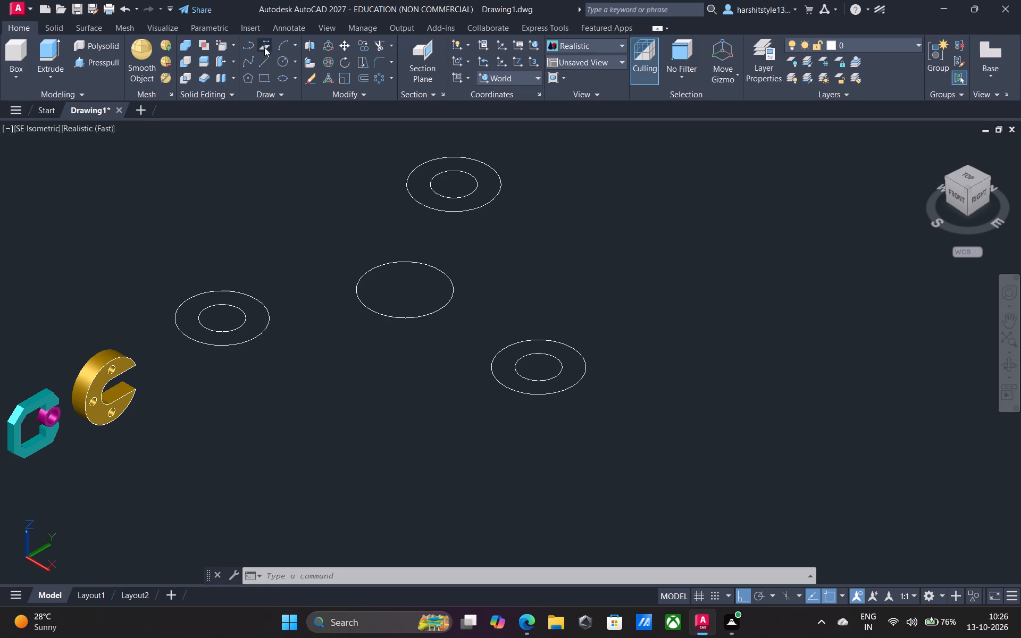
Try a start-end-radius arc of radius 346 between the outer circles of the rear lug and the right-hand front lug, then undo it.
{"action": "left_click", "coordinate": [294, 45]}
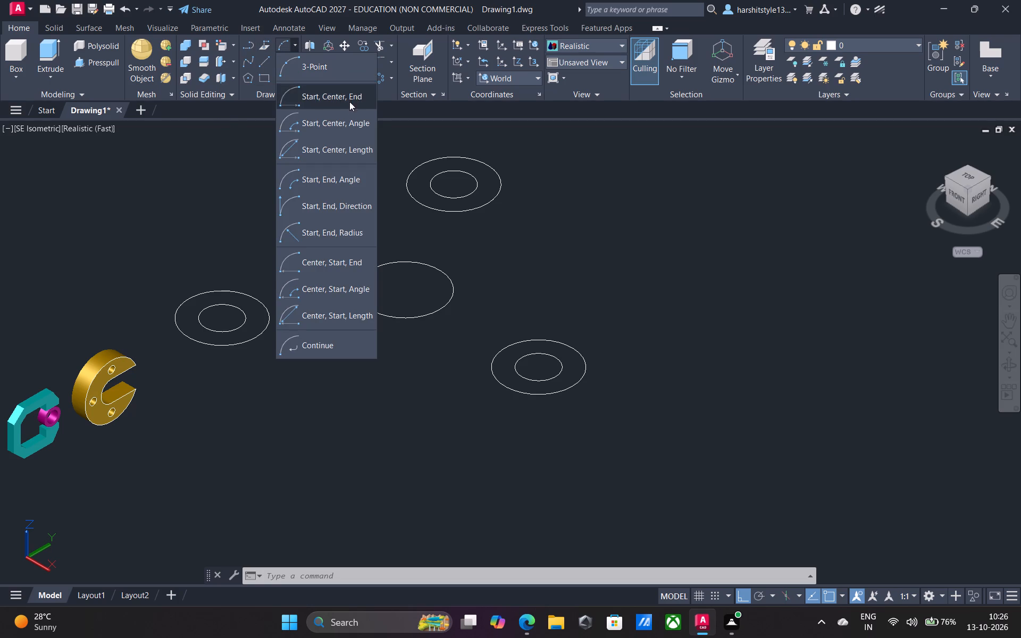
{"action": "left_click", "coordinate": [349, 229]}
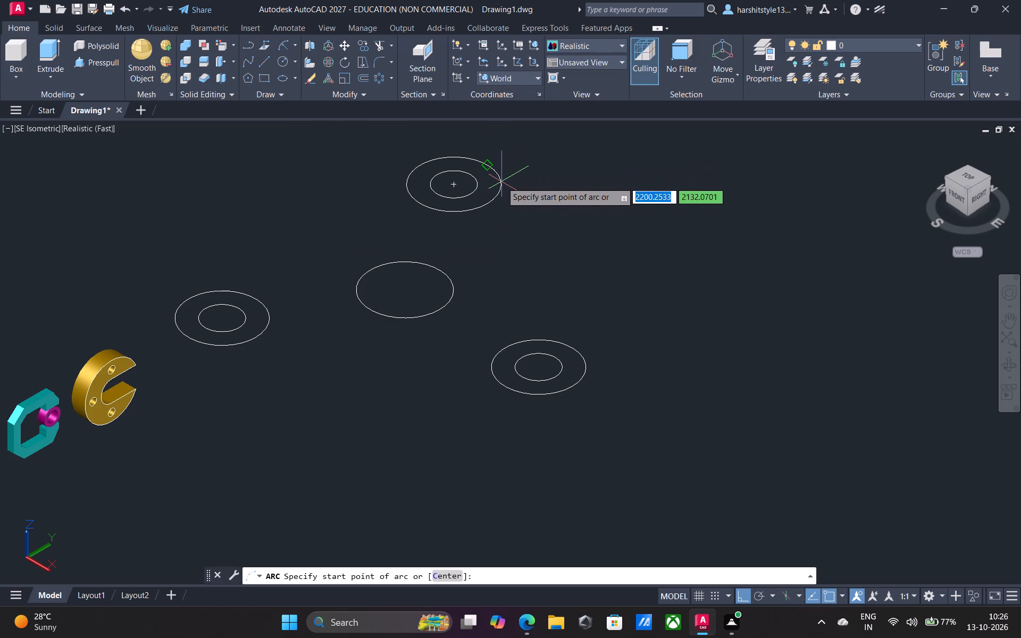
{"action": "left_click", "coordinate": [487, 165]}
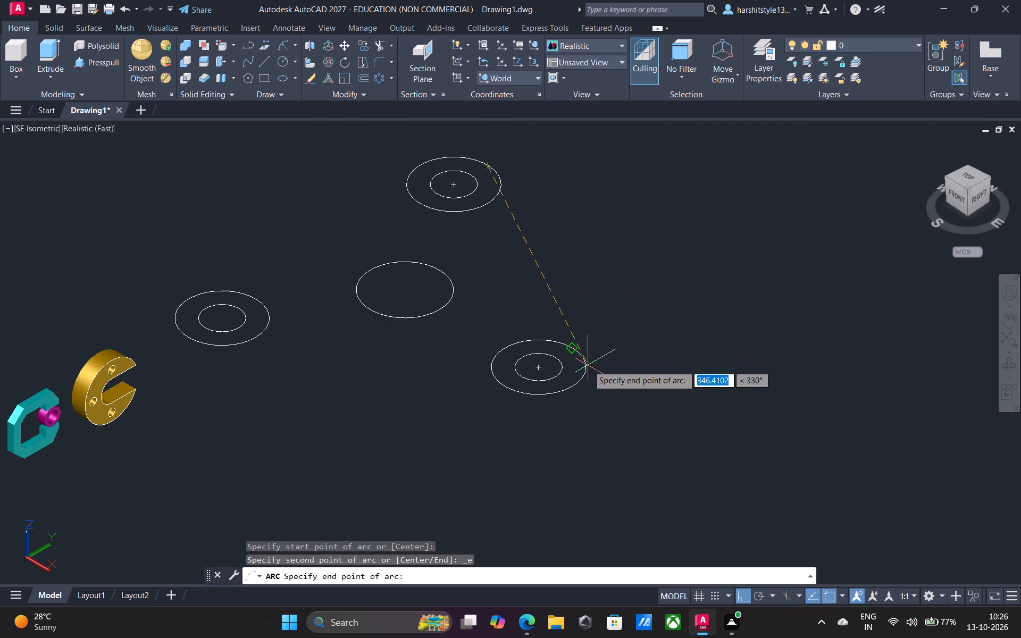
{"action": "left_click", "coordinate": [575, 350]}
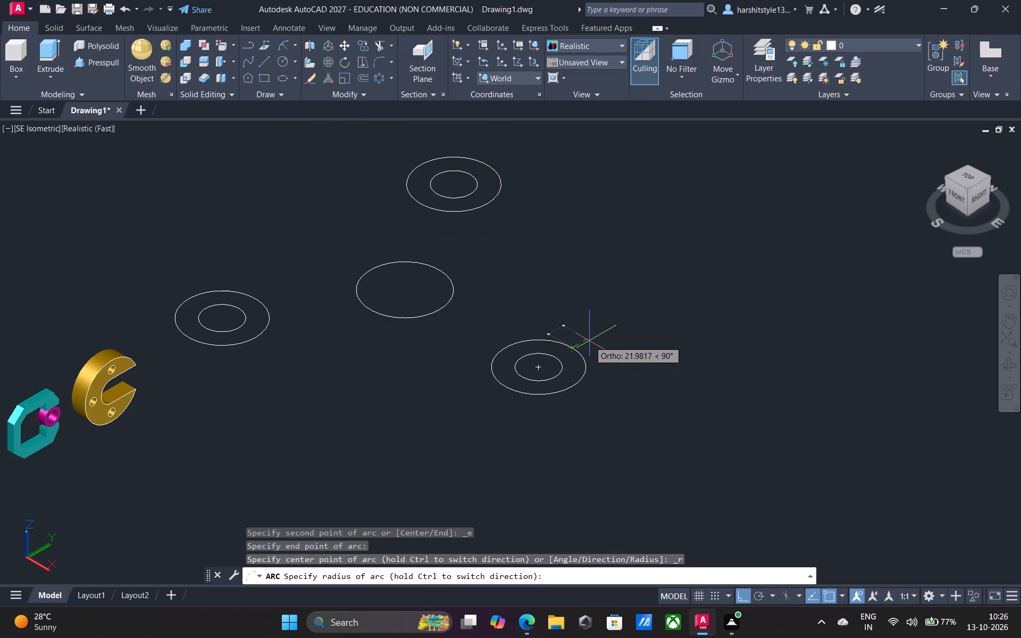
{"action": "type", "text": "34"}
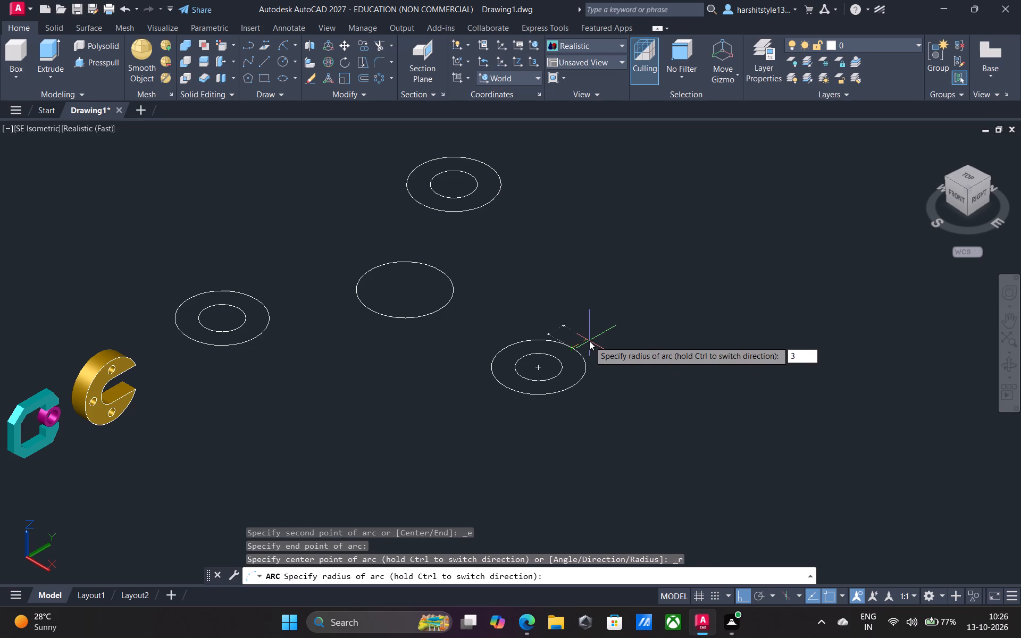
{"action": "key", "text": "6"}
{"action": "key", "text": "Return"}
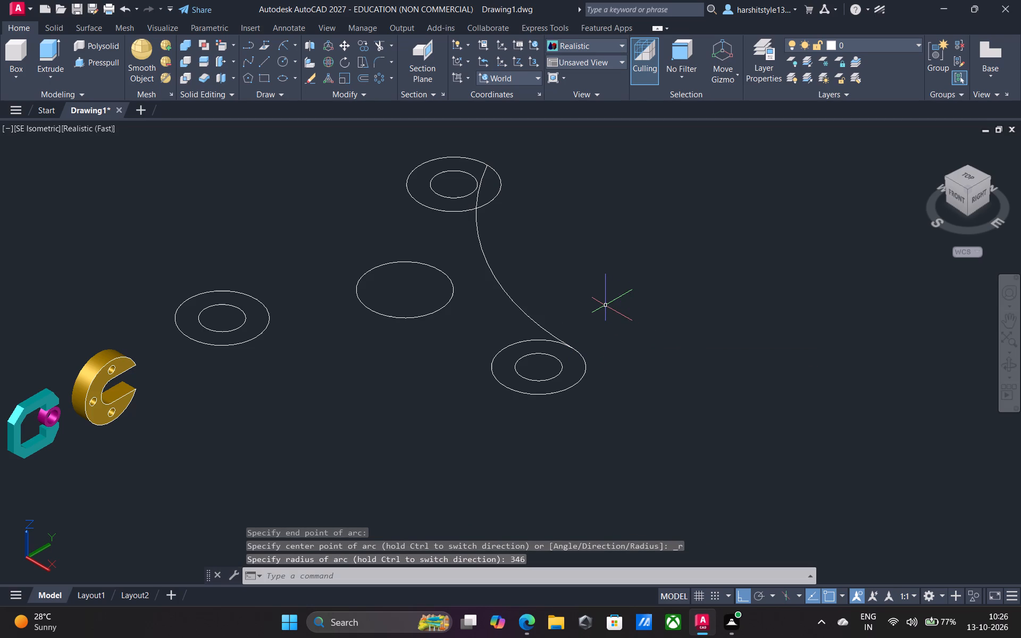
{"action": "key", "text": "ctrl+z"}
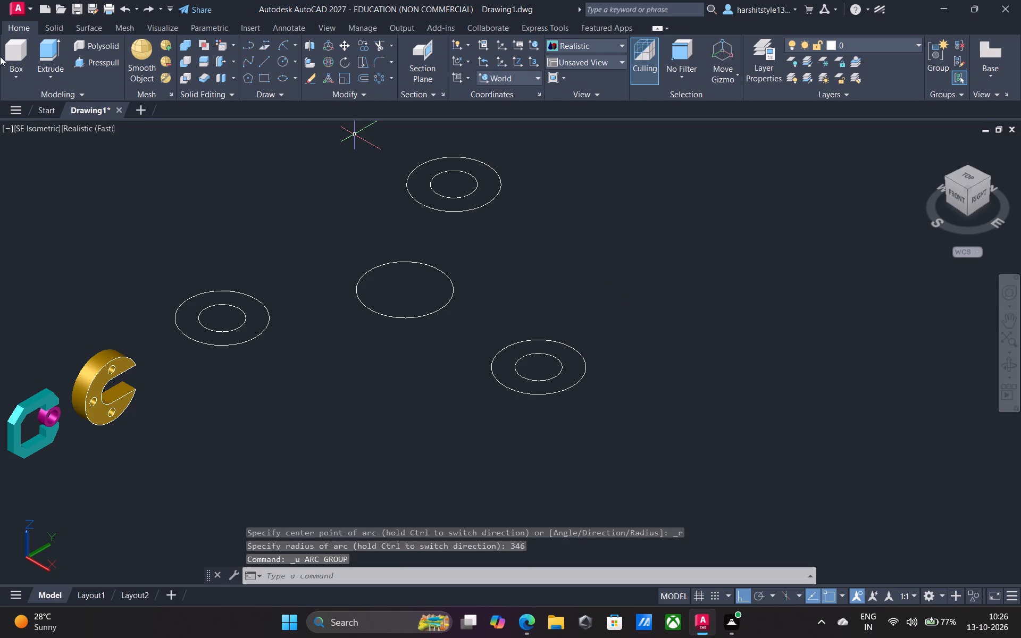
Draw a tangent-tangent-radius circle of radius 346 touching the outer circles of the rear lug and the right-hand front lug.
{"action": "left_click", "coordinate": [280, 58]}
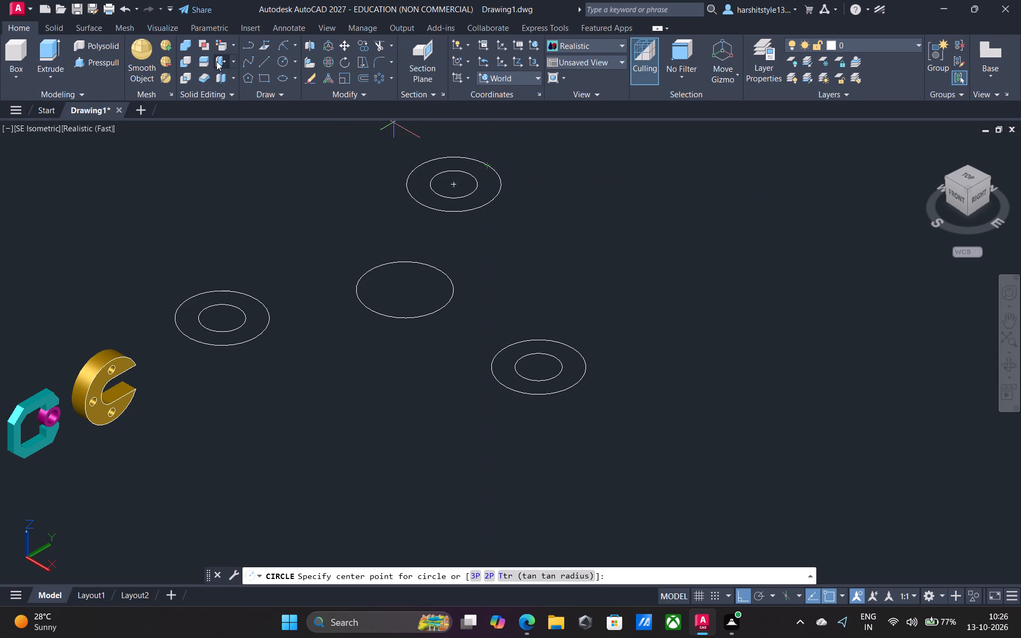
{"action": "left_click", "coordinate": [554, 575]}
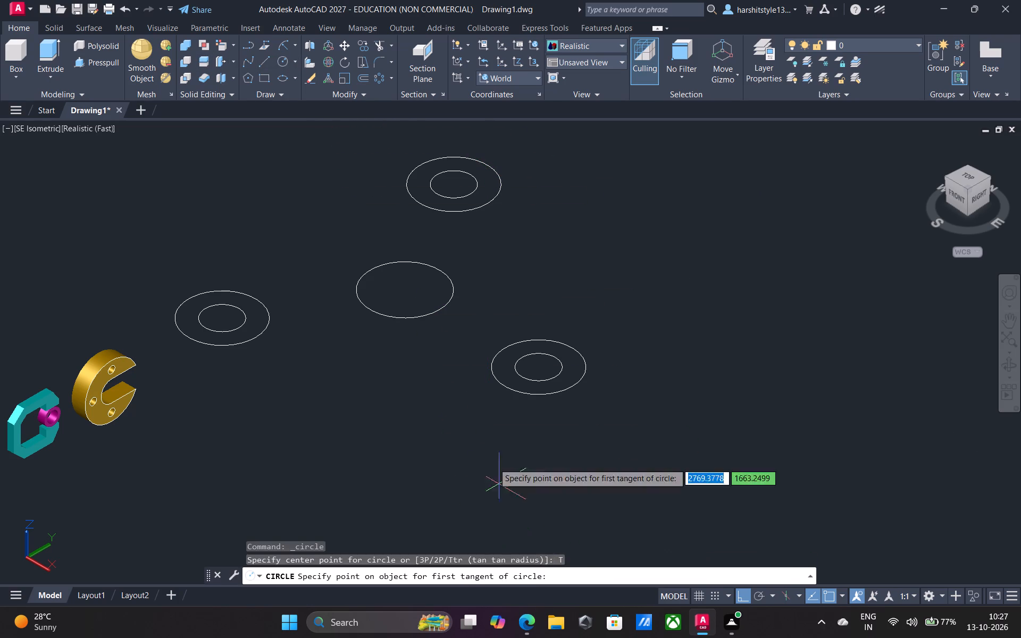
{"action": "left_click", "coordinate": [500, 179]}
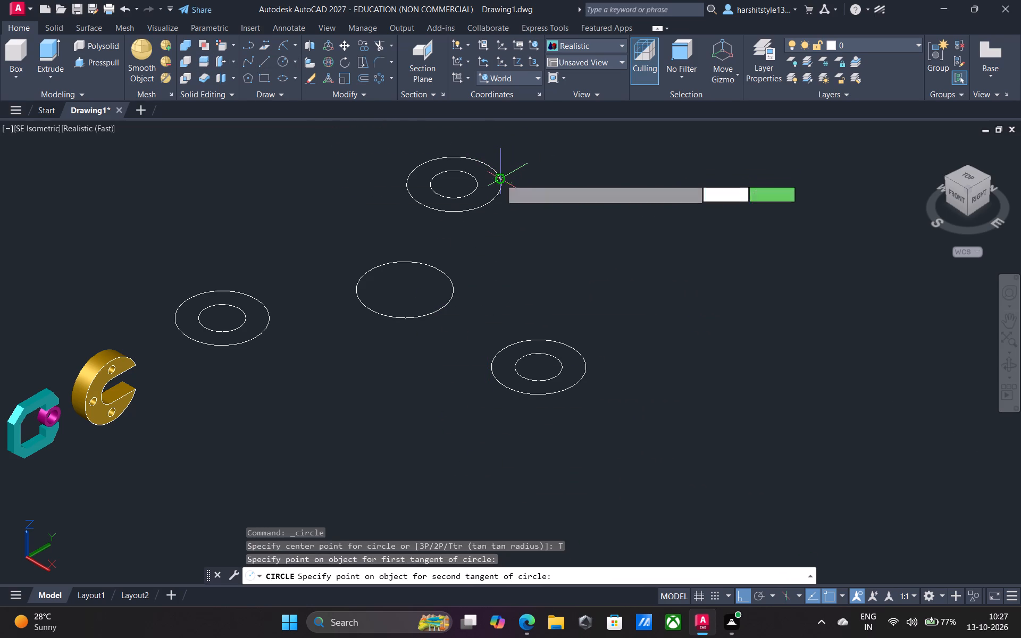
{"action": "left_click", "coordinate": [579, 352]}
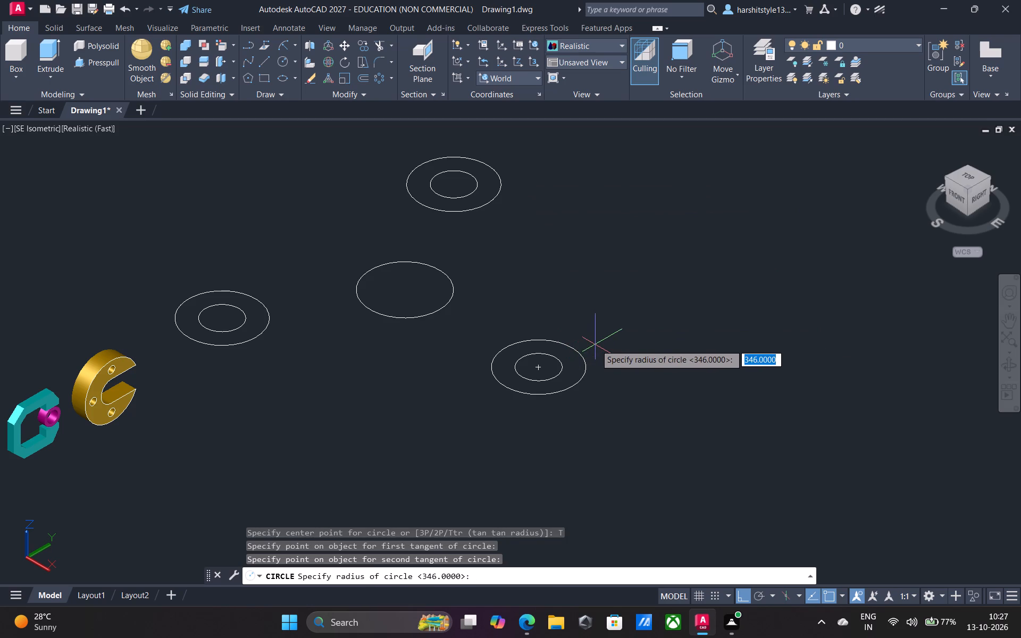
{"action": "key", "text": "Return"}
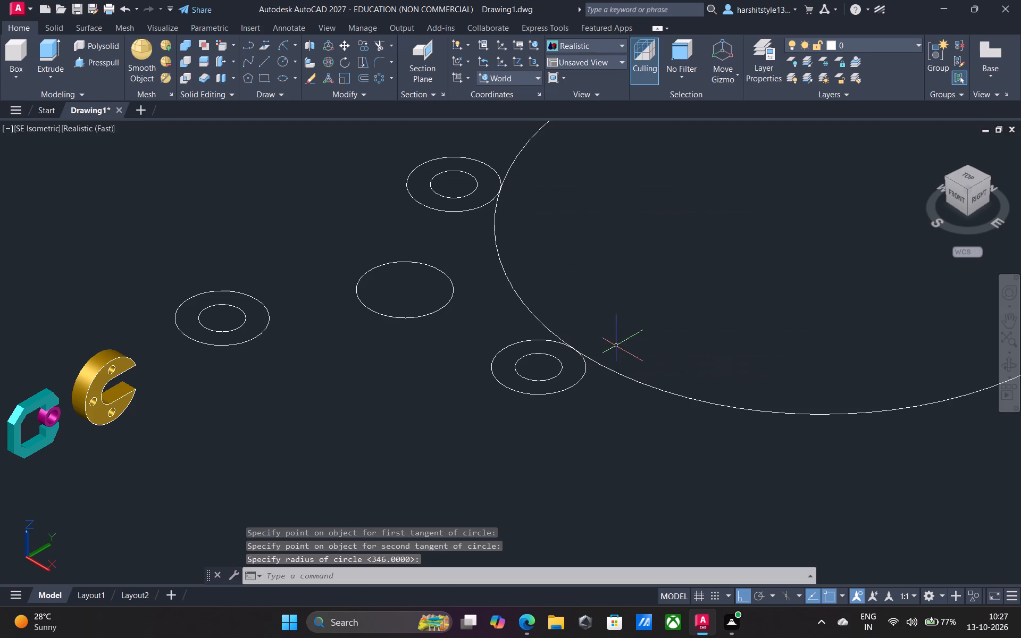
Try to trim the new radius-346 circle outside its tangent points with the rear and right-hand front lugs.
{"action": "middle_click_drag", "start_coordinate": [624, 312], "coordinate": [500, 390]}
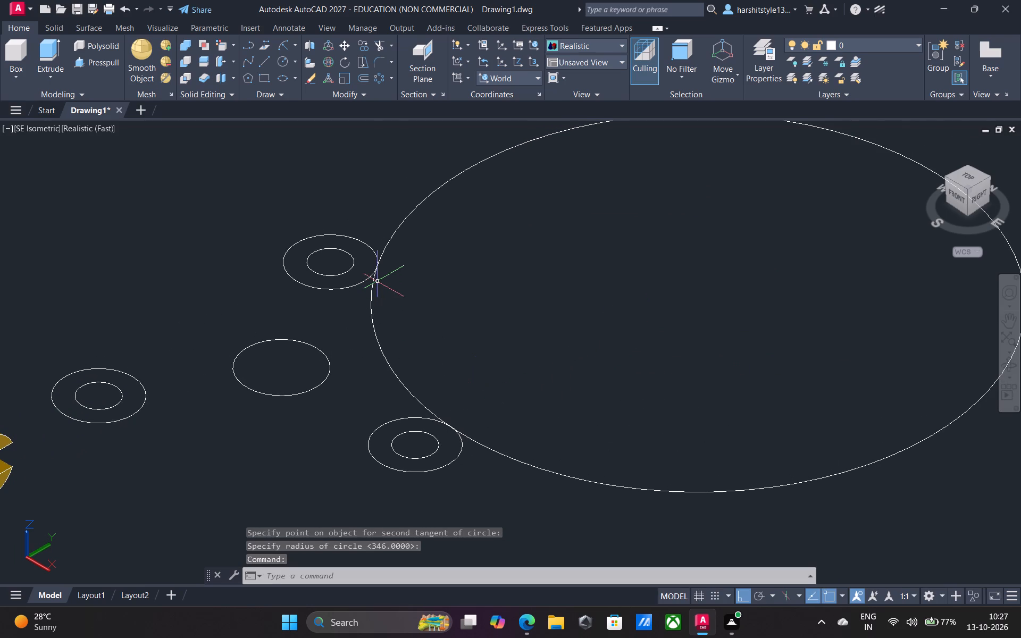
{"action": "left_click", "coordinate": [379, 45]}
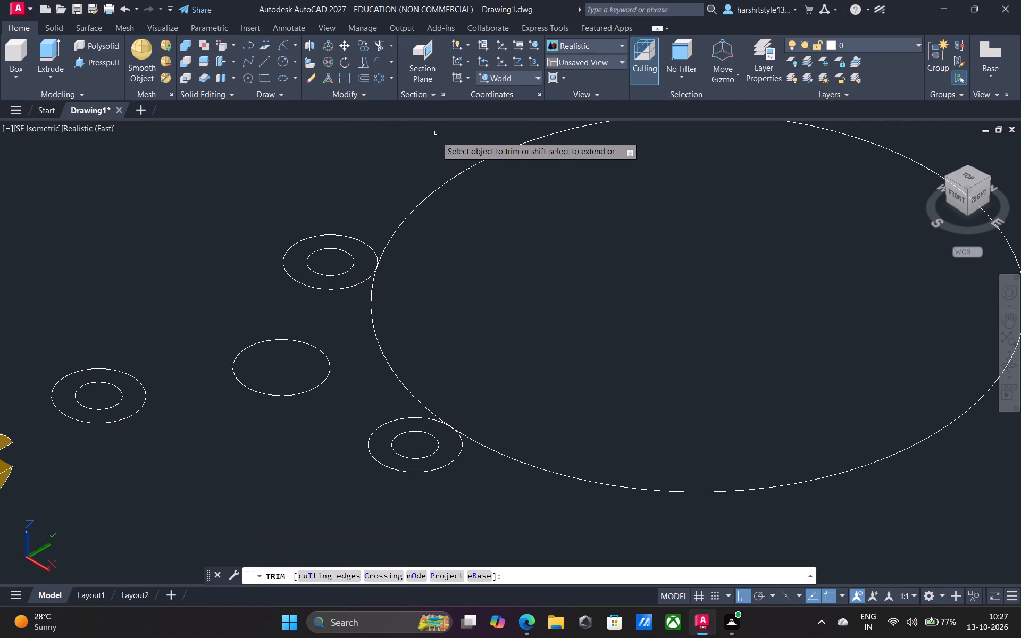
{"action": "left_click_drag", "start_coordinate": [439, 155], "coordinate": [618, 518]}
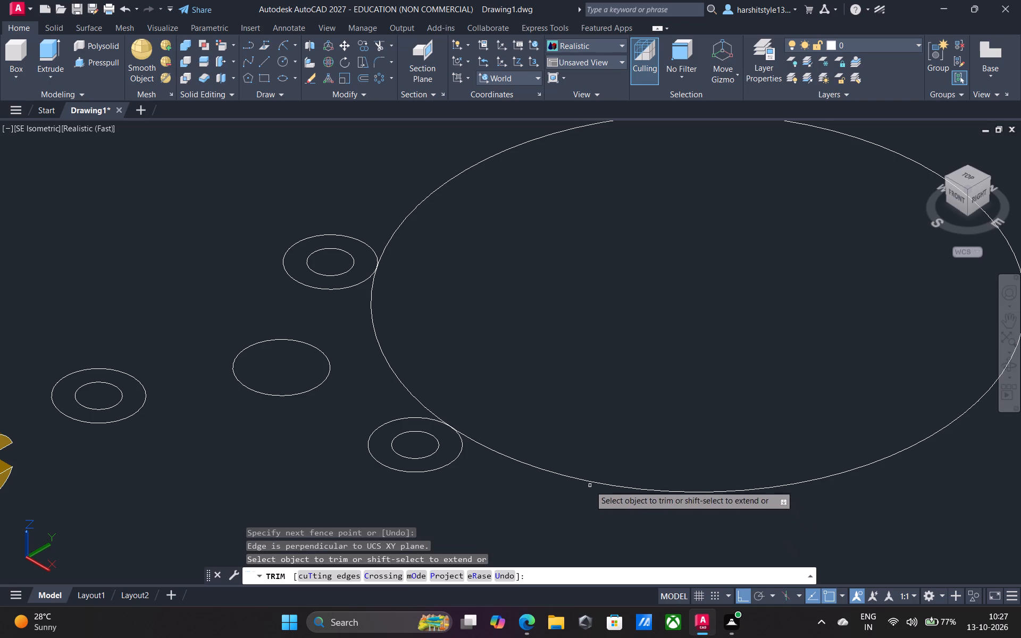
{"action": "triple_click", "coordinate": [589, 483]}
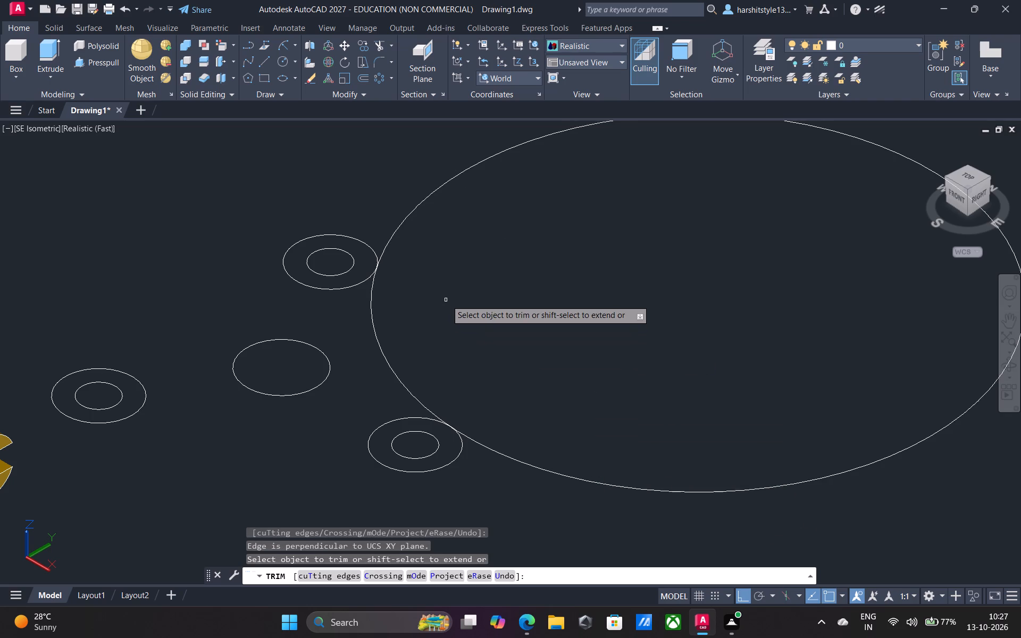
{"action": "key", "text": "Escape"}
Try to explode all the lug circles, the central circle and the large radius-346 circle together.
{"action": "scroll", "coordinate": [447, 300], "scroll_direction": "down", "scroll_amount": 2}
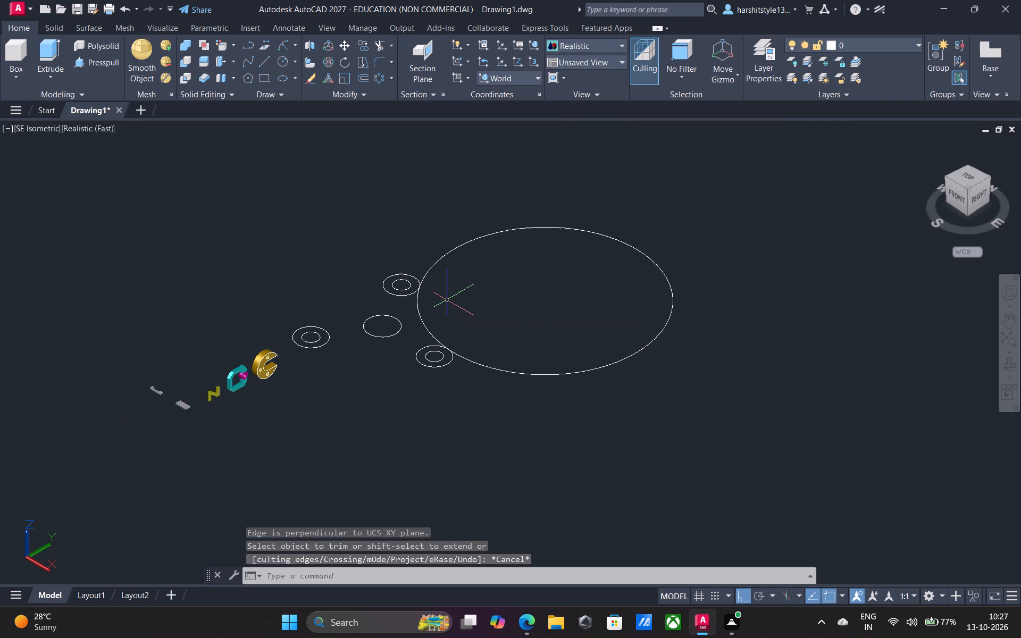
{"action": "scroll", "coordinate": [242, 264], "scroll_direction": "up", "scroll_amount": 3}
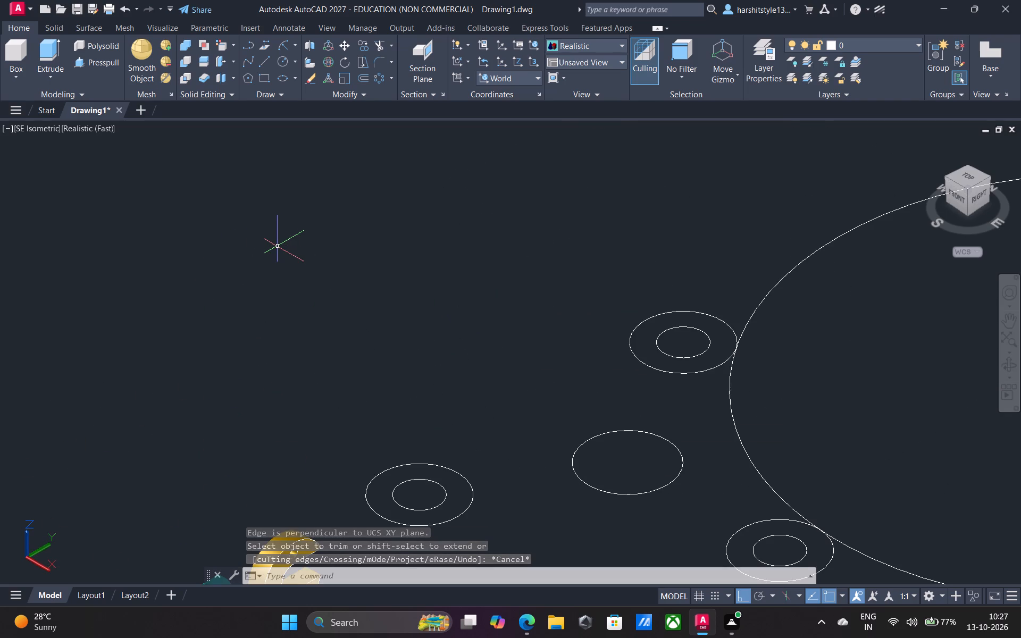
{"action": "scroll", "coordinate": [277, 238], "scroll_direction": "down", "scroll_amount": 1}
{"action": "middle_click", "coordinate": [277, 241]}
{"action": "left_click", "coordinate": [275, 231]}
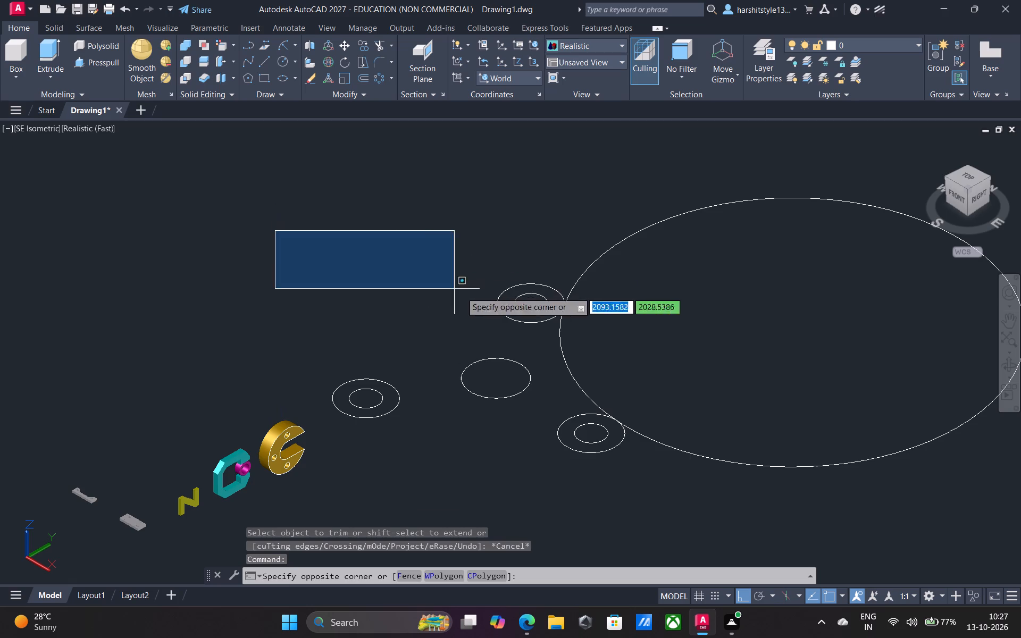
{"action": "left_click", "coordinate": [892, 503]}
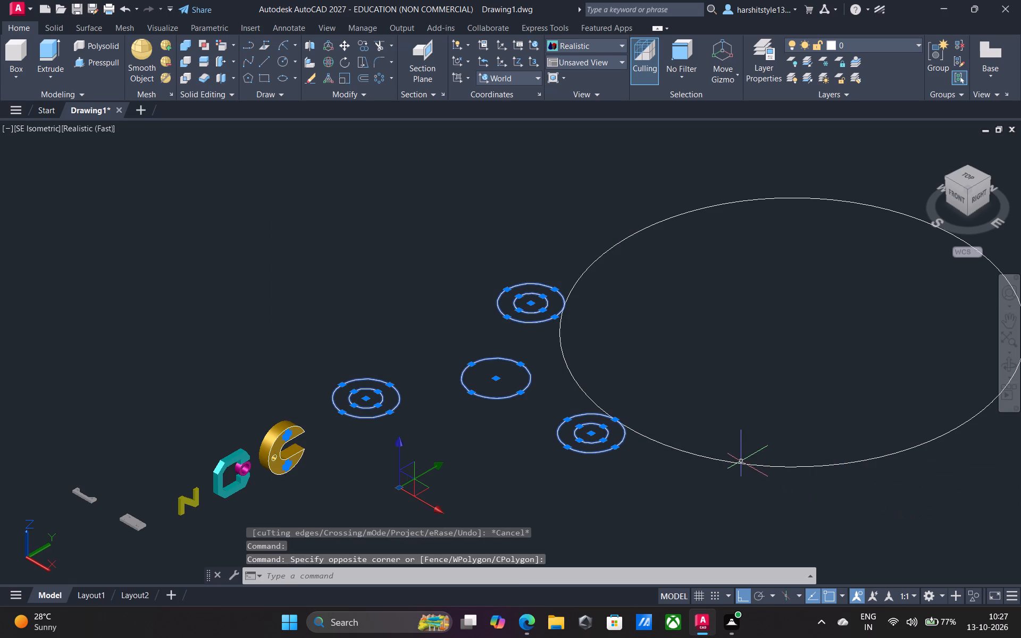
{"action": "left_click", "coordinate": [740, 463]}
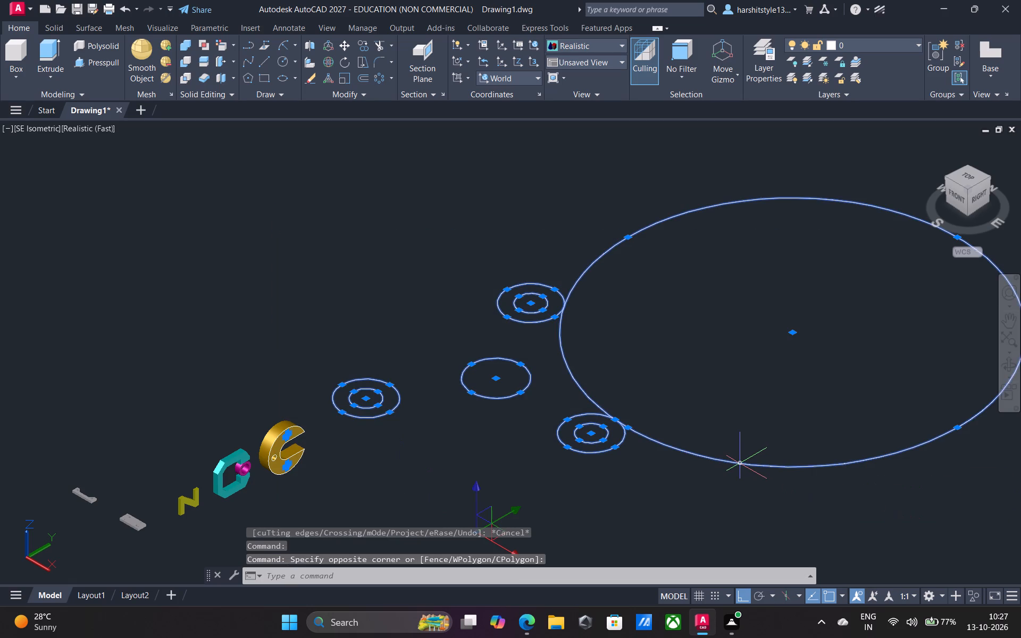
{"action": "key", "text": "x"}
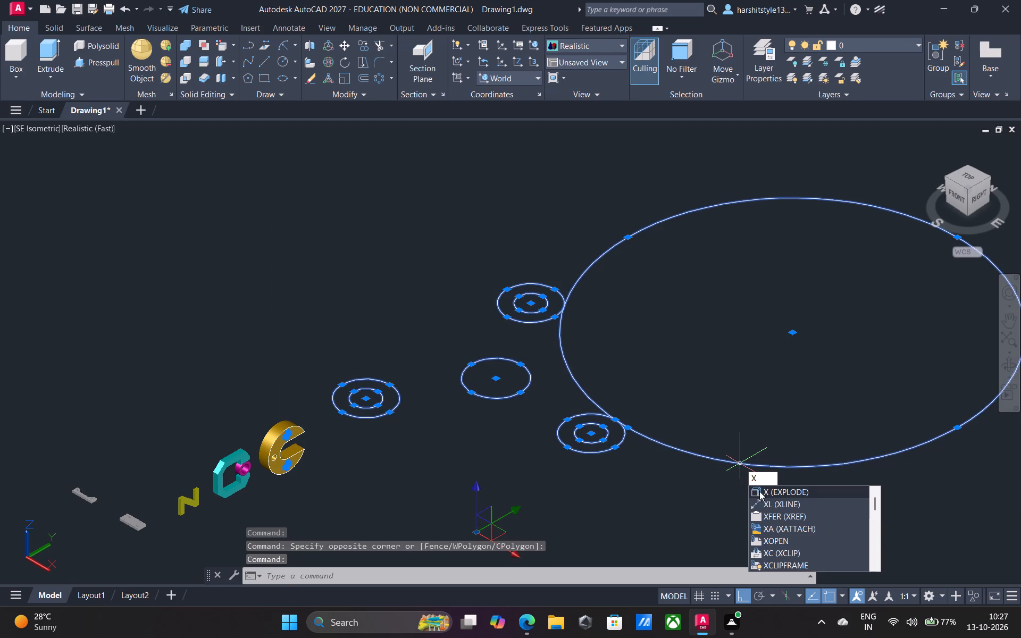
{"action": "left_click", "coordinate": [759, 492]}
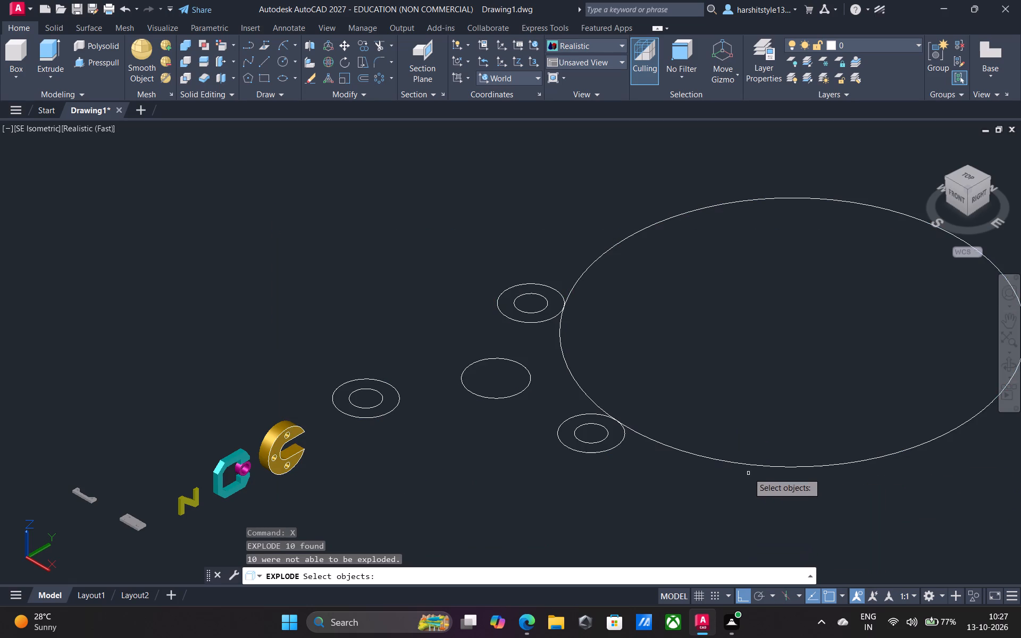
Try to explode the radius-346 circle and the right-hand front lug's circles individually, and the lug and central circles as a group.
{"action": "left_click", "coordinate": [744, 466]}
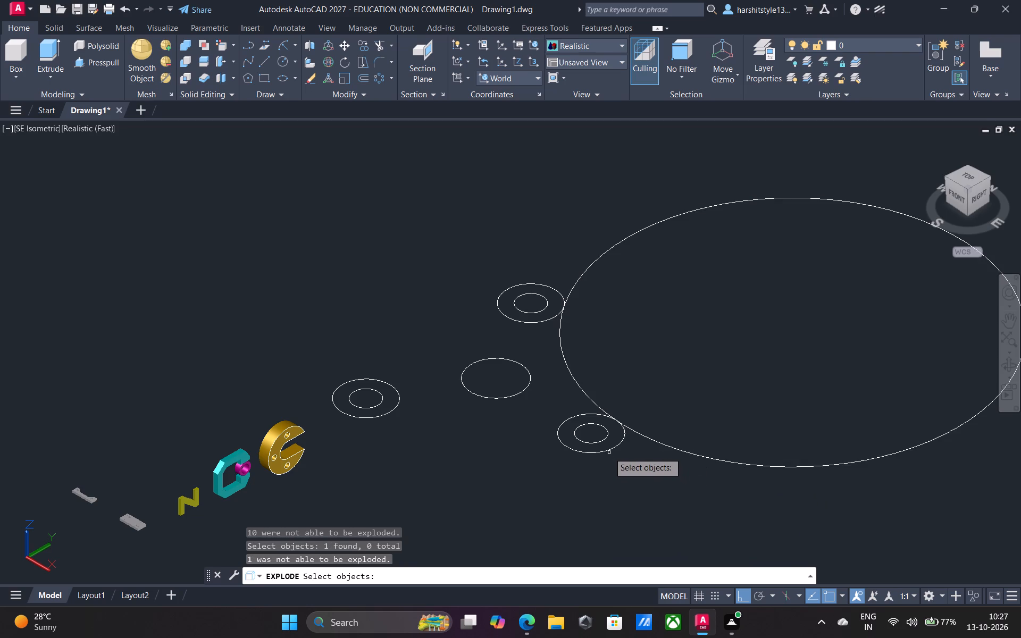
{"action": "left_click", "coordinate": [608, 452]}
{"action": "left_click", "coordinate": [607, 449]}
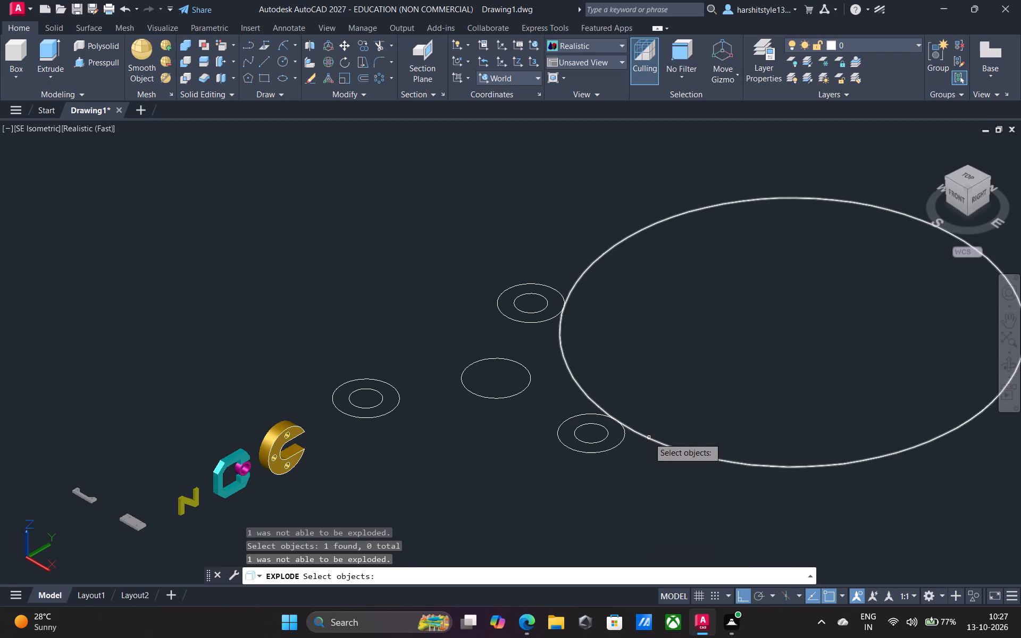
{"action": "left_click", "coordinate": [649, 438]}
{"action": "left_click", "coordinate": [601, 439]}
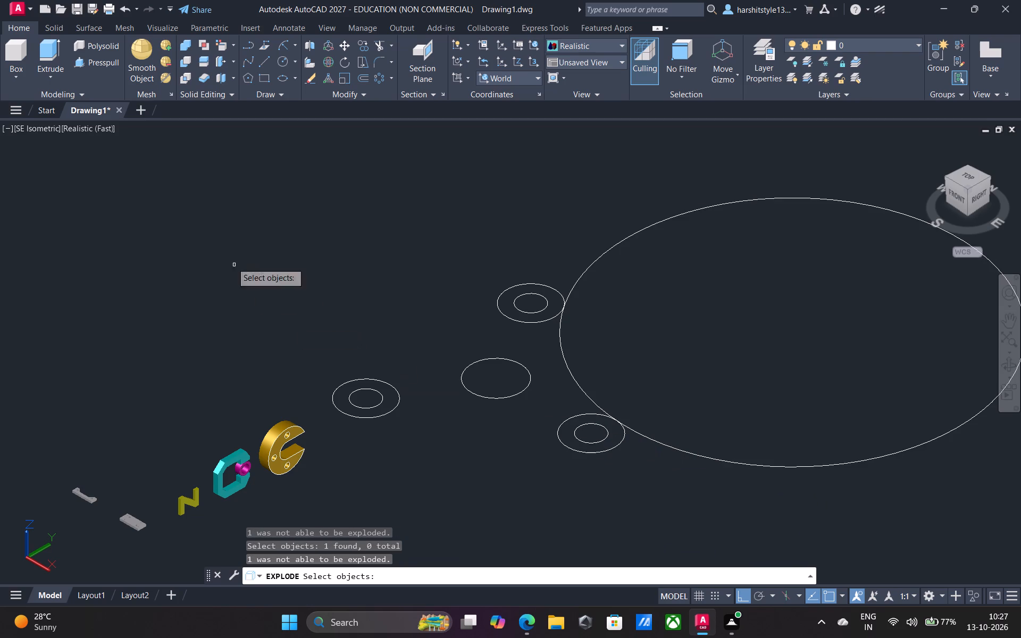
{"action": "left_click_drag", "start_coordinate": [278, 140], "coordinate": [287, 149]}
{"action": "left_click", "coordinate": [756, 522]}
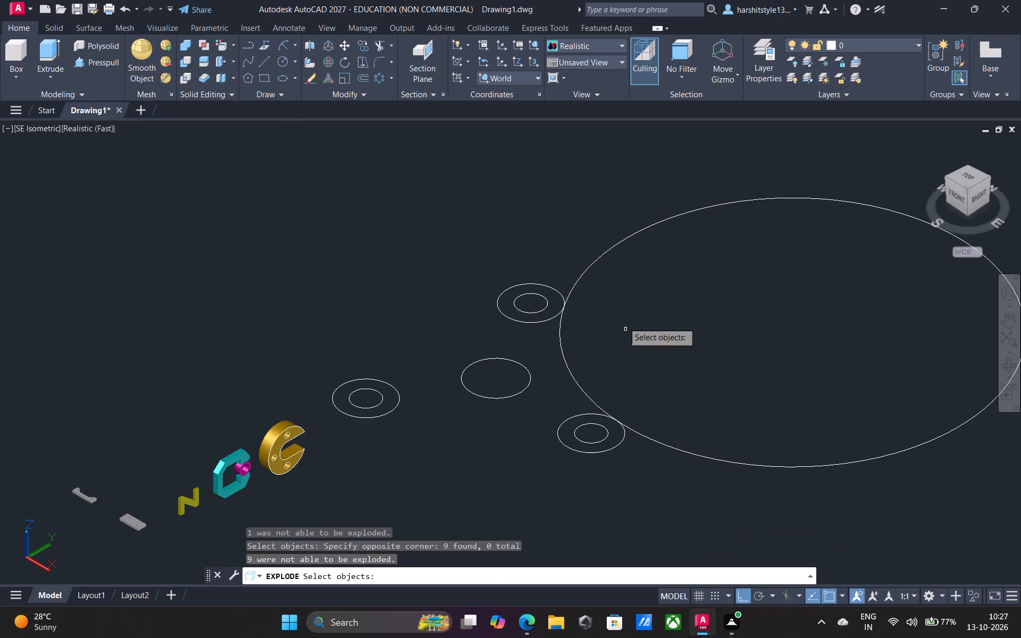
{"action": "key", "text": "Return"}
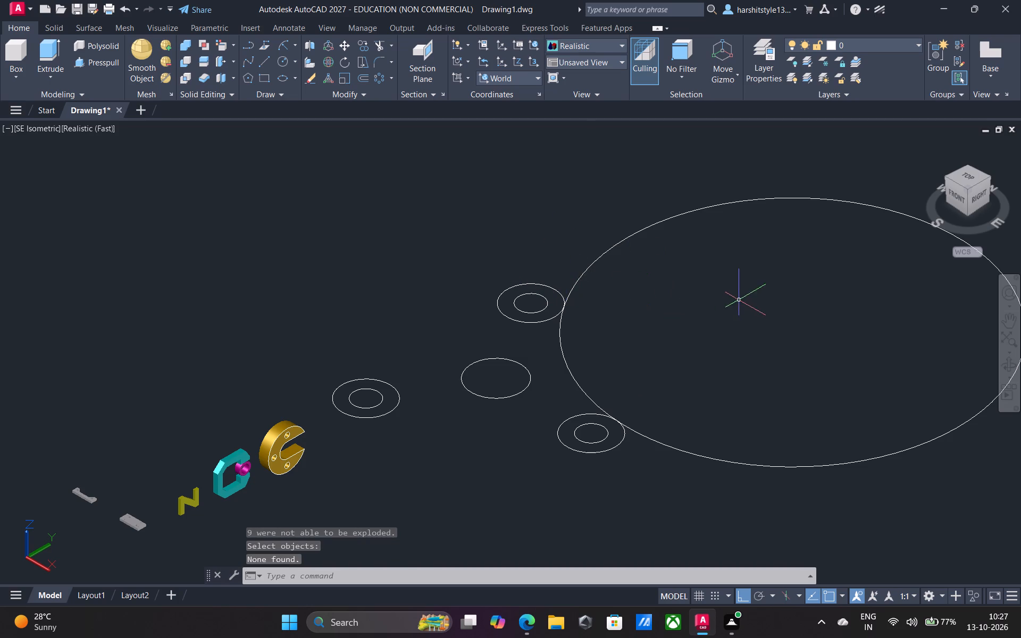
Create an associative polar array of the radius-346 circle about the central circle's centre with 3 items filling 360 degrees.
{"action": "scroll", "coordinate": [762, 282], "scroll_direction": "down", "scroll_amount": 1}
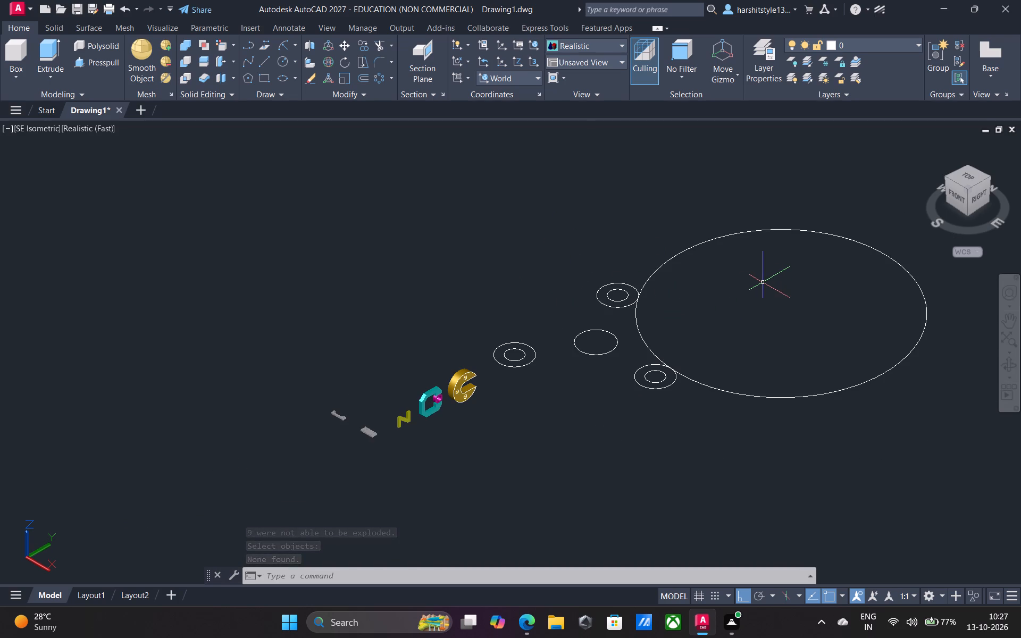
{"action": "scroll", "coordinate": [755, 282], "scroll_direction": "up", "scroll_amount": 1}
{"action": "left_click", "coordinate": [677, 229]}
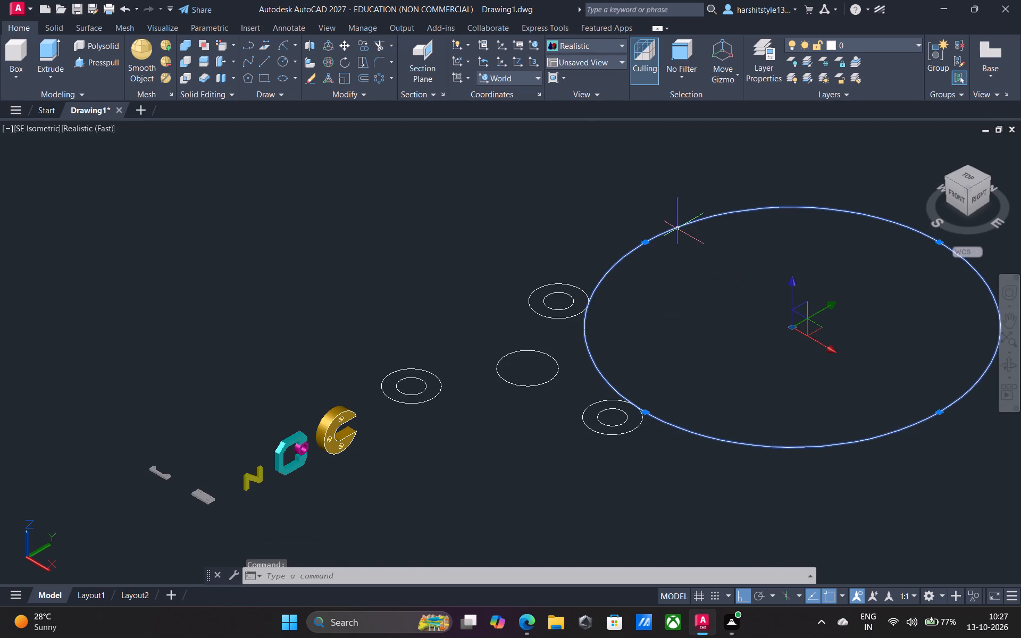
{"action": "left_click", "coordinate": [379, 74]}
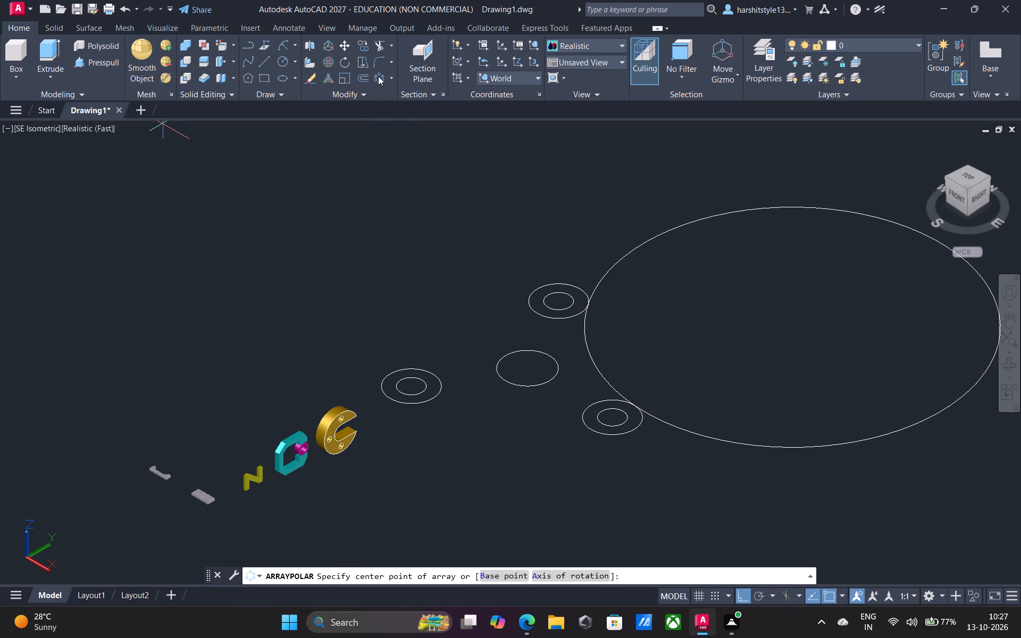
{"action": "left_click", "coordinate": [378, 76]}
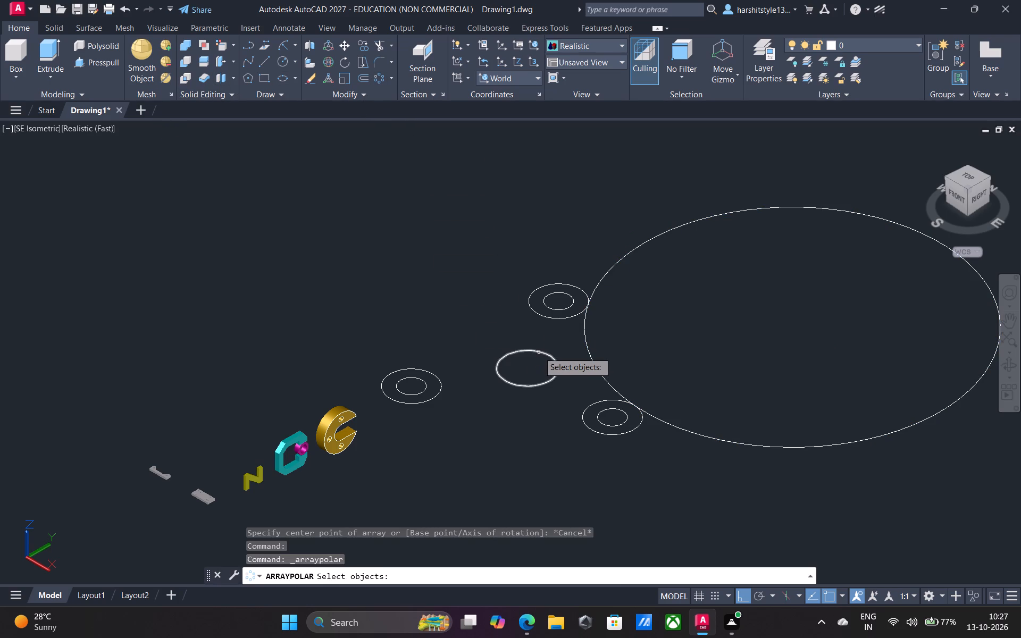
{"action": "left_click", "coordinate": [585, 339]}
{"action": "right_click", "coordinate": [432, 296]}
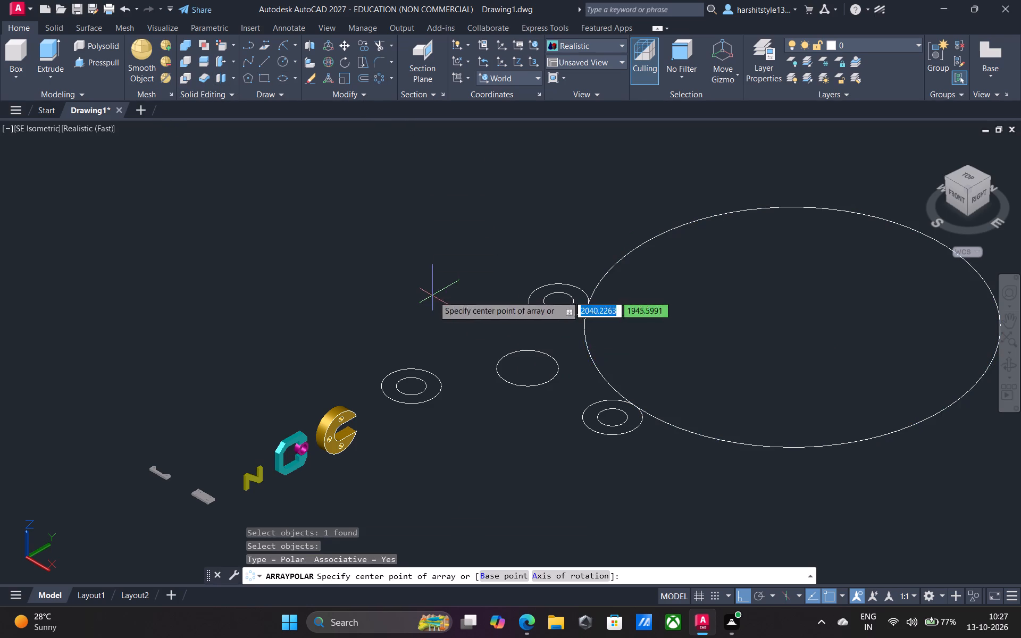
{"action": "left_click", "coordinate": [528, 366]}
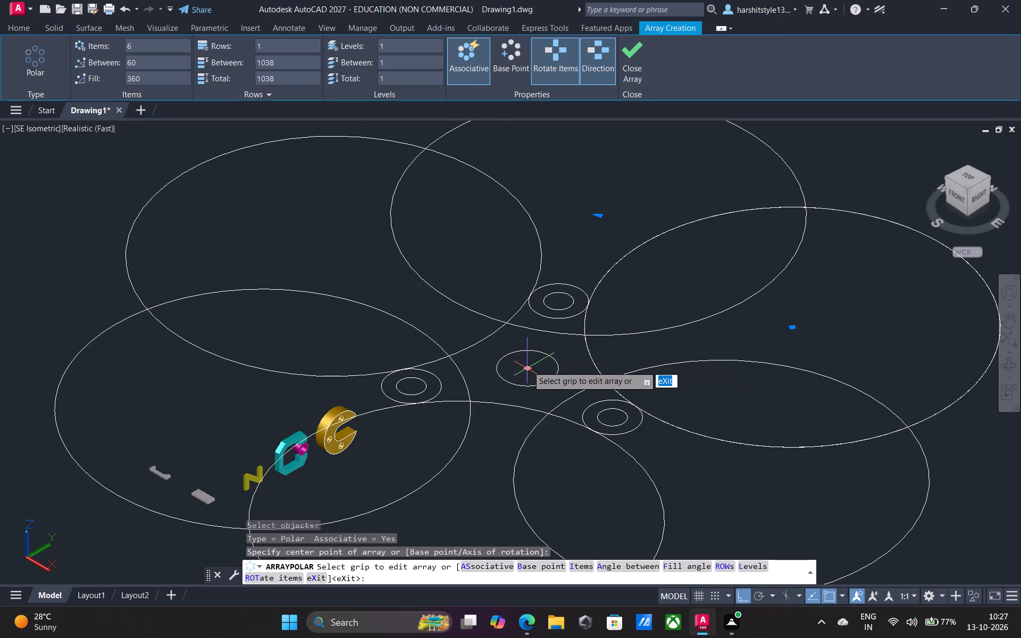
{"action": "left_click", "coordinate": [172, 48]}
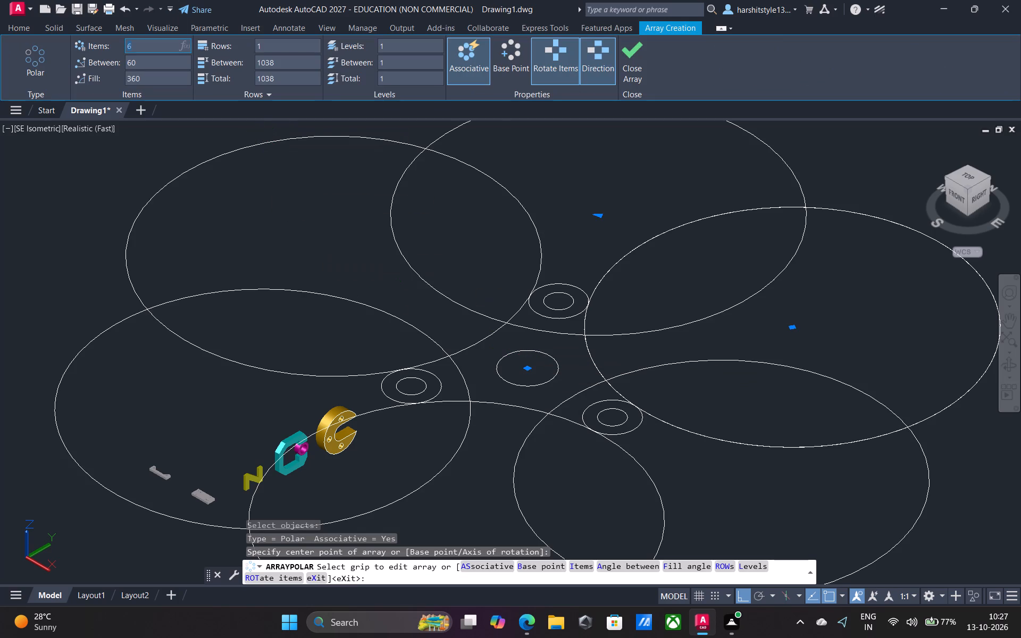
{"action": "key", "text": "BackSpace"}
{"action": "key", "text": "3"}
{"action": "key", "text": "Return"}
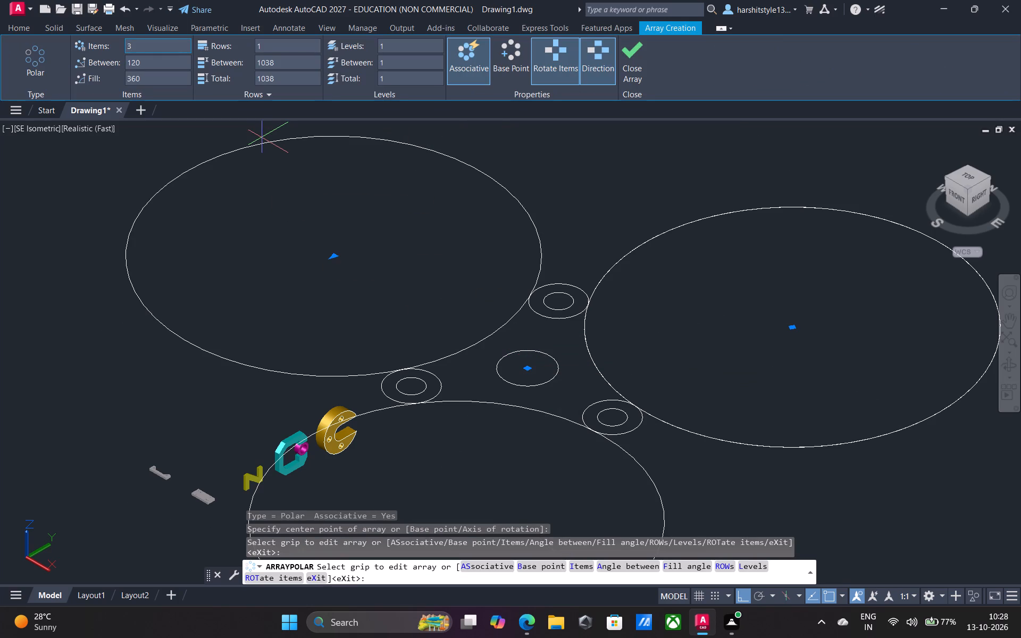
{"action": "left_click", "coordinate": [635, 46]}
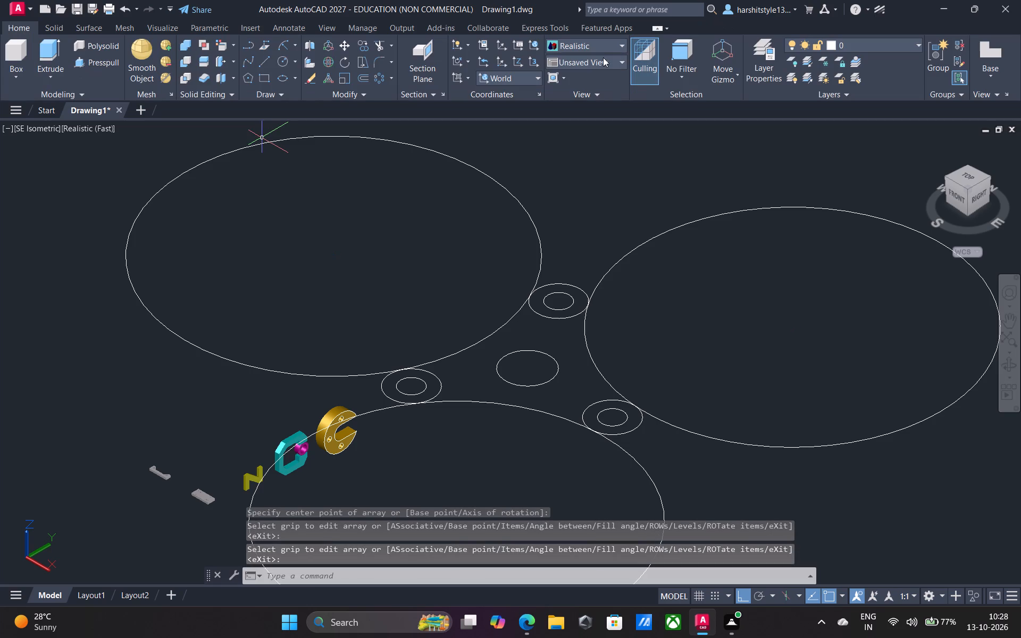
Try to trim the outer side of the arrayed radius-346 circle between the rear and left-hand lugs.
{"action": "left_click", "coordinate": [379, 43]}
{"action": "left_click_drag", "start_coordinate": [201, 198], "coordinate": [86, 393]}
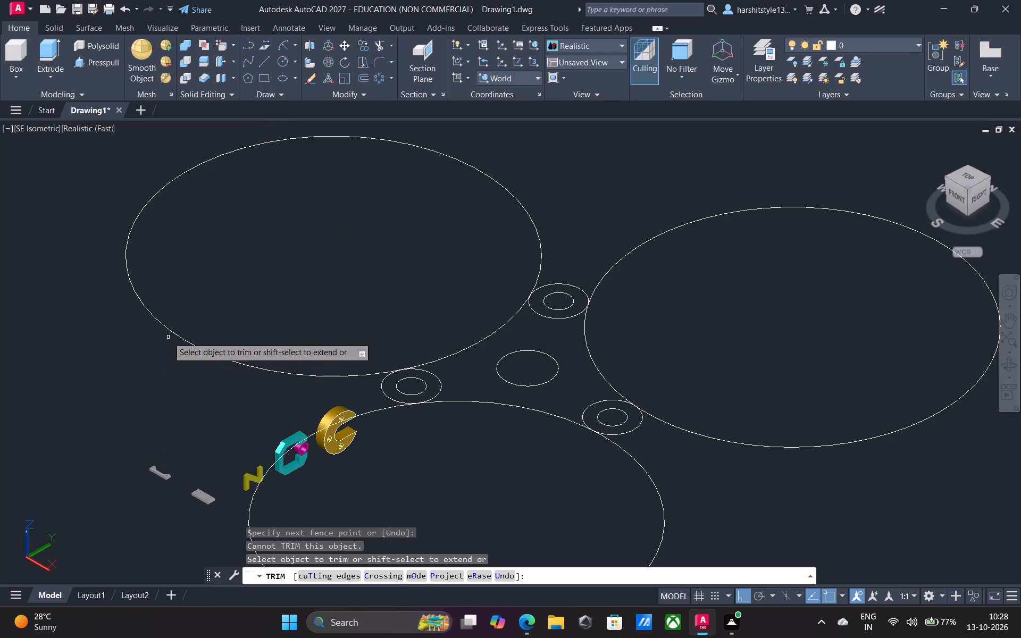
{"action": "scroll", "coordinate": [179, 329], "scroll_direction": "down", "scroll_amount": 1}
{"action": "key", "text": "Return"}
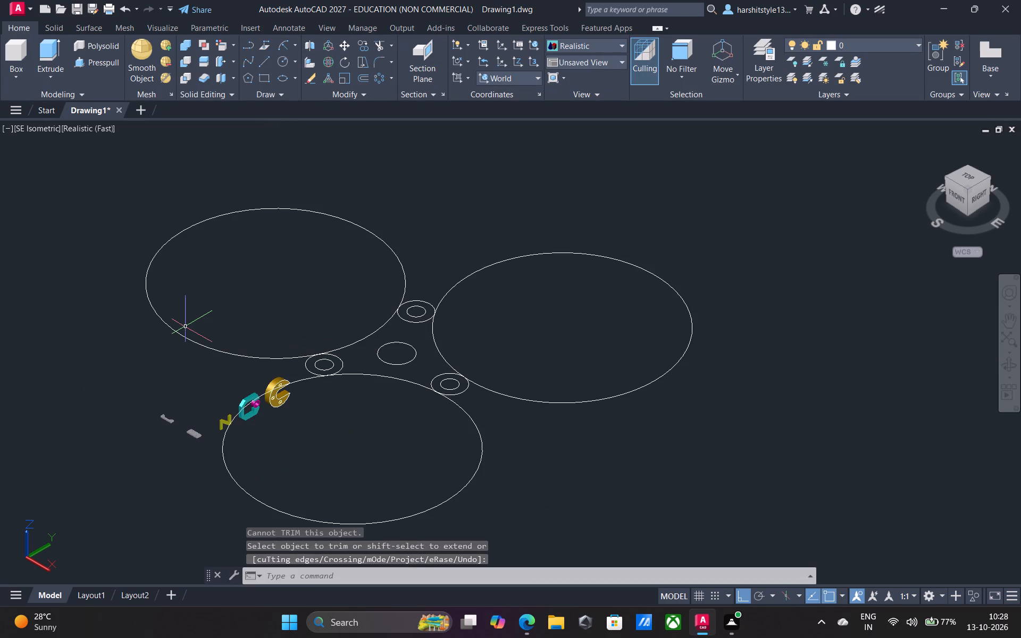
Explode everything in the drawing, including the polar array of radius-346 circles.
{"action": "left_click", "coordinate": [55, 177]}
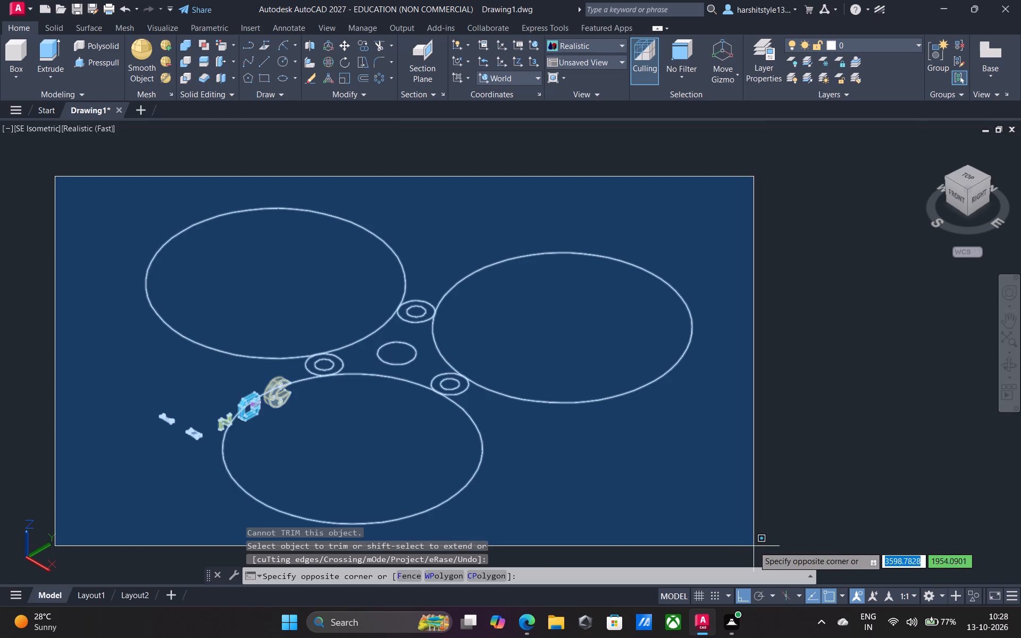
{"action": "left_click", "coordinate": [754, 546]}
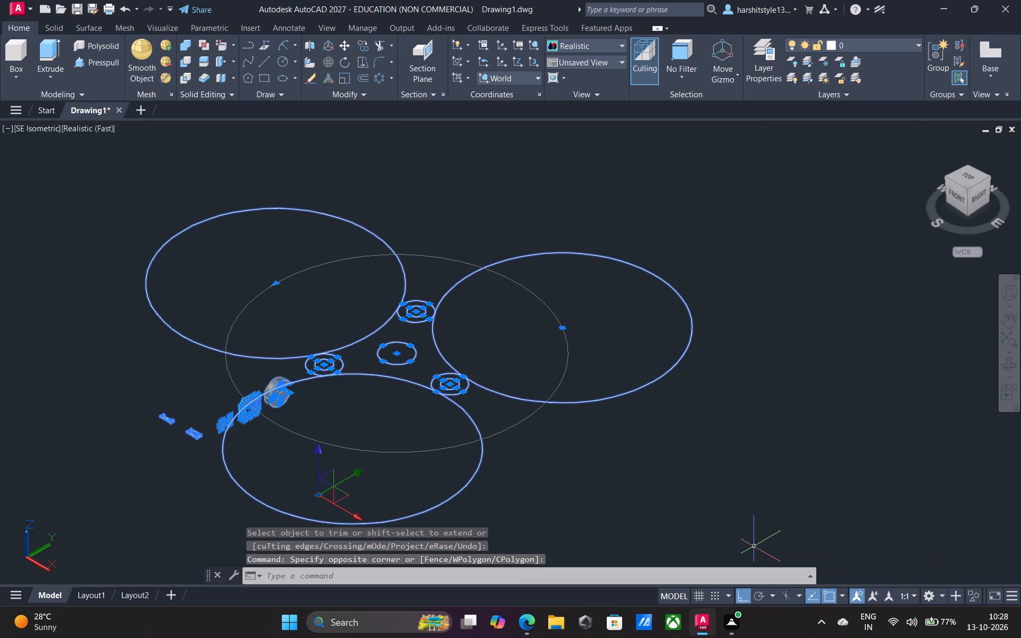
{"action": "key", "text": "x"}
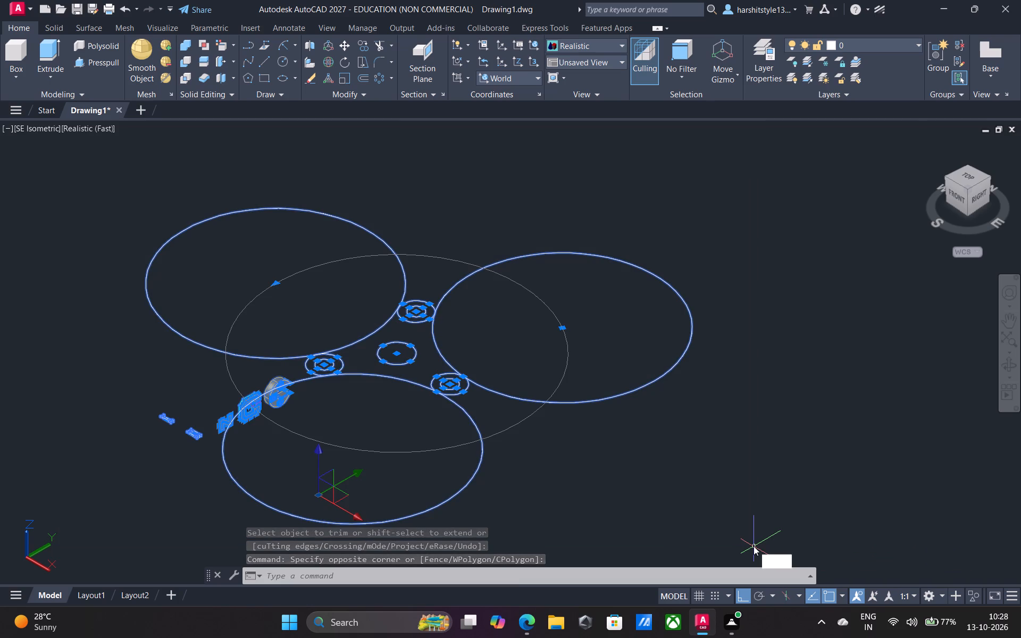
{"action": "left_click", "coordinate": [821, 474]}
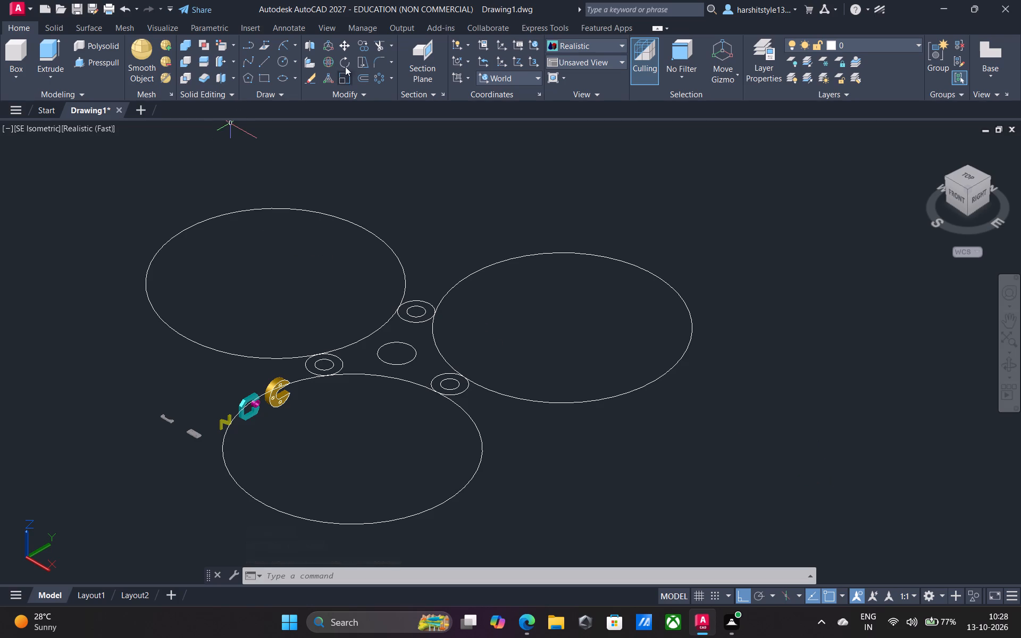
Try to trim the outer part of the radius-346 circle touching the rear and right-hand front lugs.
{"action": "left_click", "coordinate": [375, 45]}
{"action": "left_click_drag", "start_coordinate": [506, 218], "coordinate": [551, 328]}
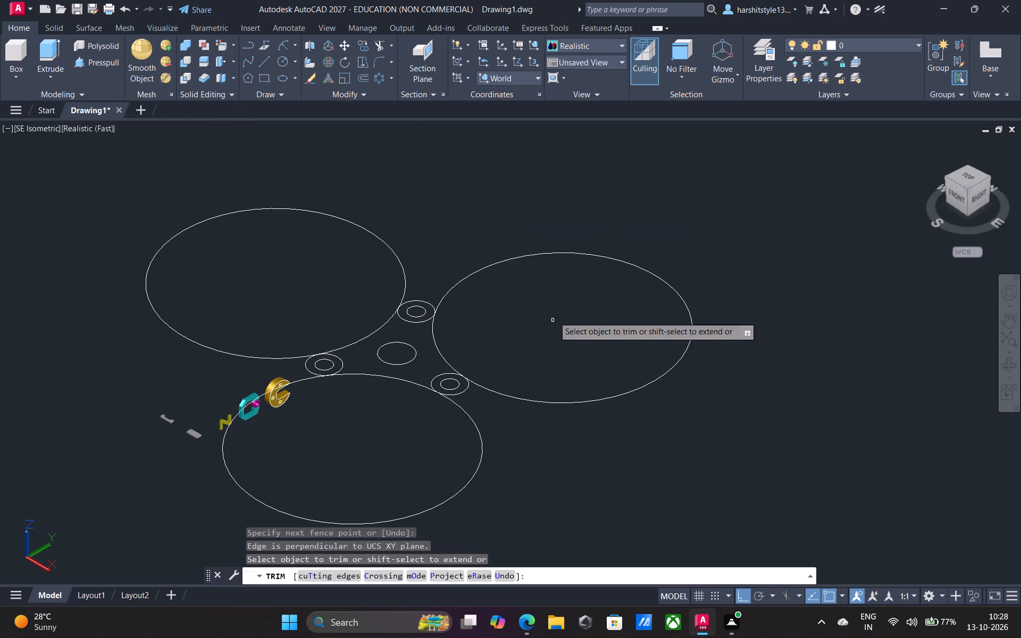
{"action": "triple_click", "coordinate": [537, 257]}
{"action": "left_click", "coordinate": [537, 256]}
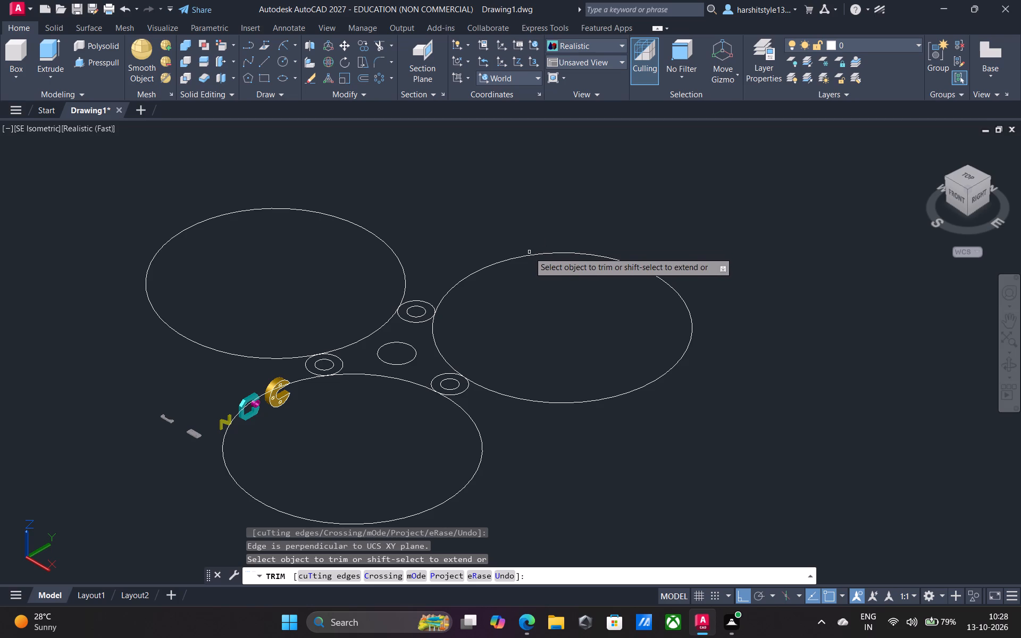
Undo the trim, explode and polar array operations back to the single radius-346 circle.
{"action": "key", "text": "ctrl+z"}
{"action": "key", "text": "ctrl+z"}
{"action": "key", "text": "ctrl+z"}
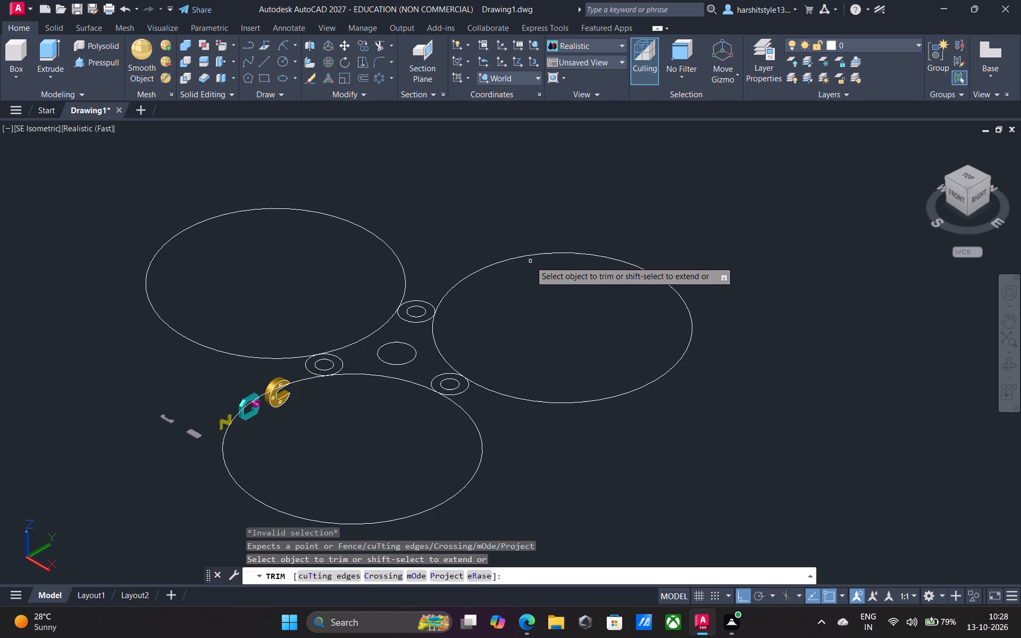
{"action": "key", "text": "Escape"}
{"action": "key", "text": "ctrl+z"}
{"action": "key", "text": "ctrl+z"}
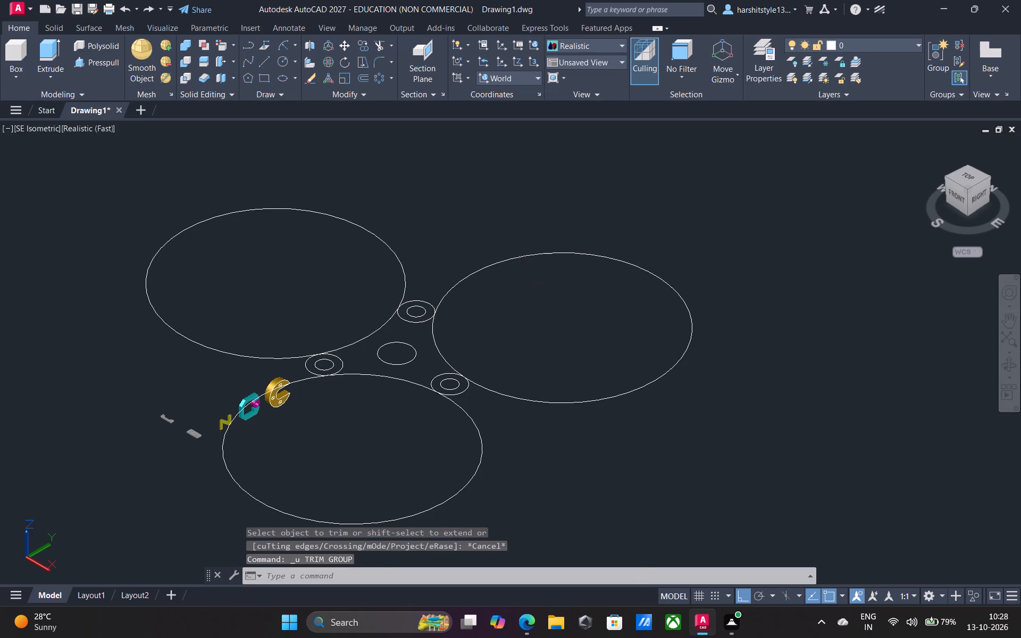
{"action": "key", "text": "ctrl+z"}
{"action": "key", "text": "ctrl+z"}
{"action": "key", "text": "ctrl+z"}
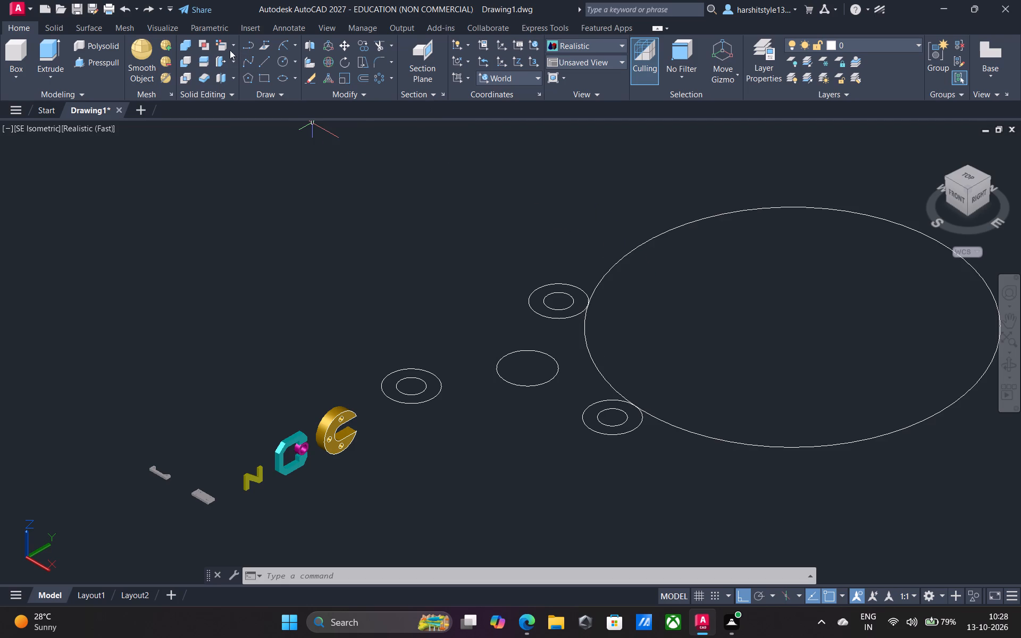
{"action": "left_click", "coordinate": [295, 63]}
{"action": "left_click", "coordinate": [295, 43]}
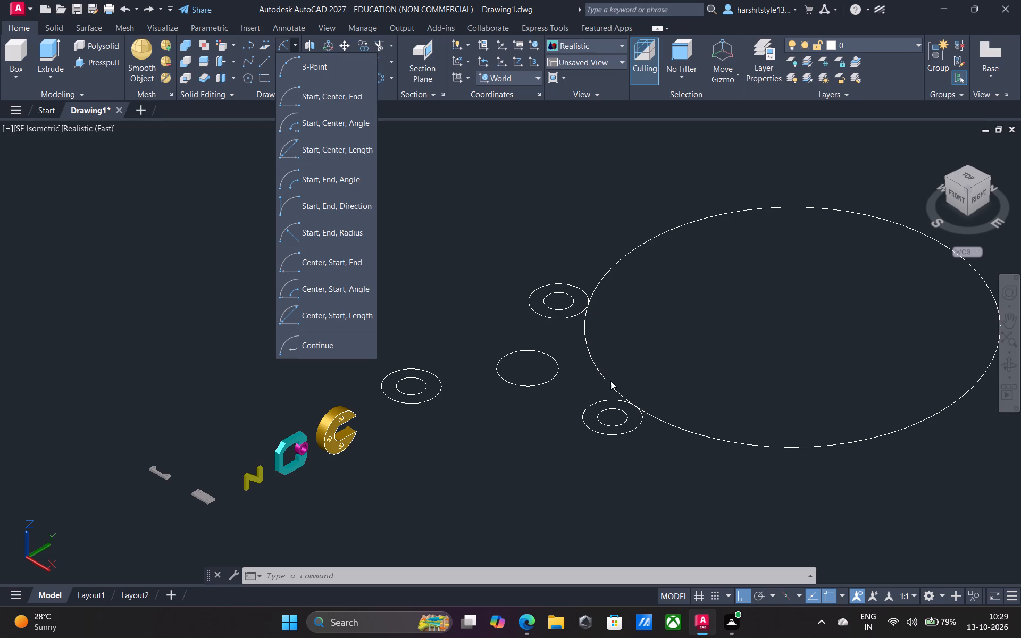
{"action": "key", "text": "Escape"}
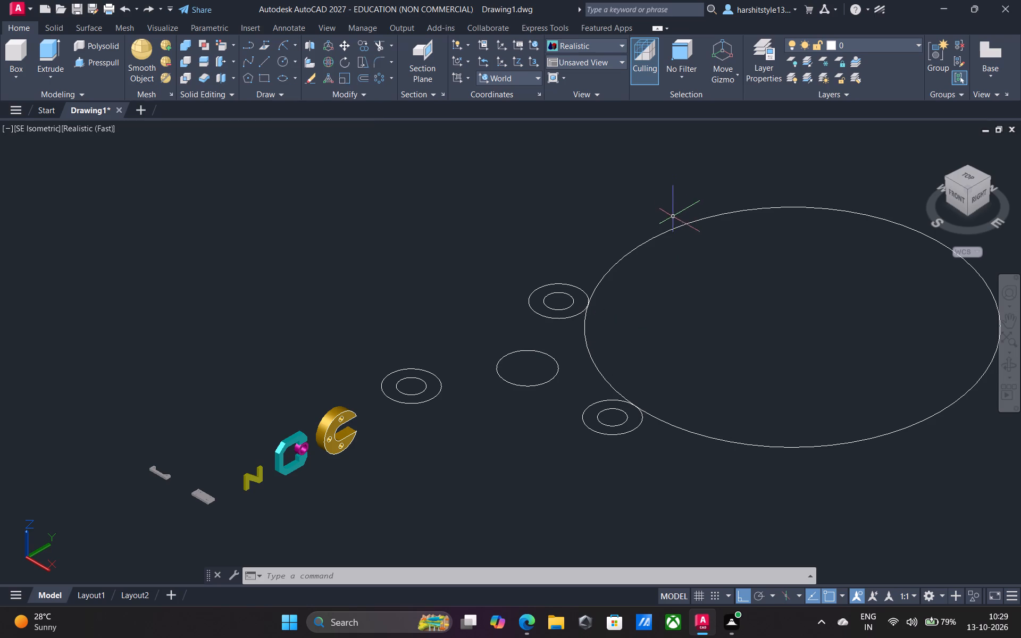
Erase the large radius-346 circle touching the rear and right-hand front lugs.
{"action": "left_click", "coordinate": [671, 229]}
{"action": "key", "text": "Delete"}
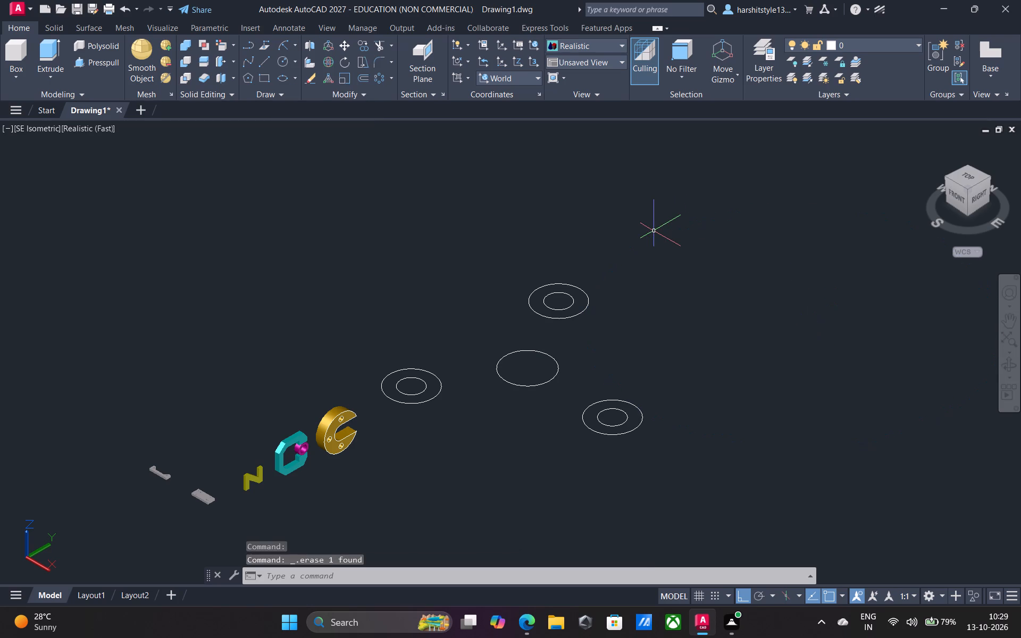
Move all the finished coloured solid parts about 404 units along 270°, away from the flange circles.
{"action": "scroll", "coordinate": [654, 272], "scroll_direction": "down", "scroll_amount": 2}
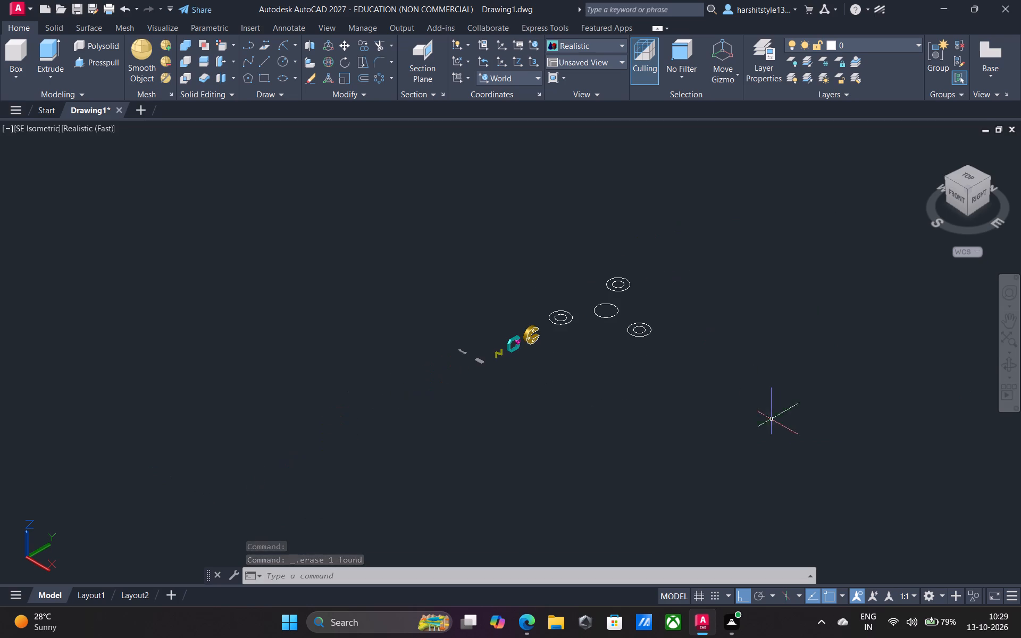
{"action": "scroll", "coordinate": [770, 402], "scroll_direction": "up", "scroll_amount": 1}
{"action": "scroll", "coordinate": [581, 264], "scroll_direction": "up", "scroll_amount": 2}
{"action": "middle_click_drag", "start_coordinate": [413, 316], "coordinate": [398, 322]}
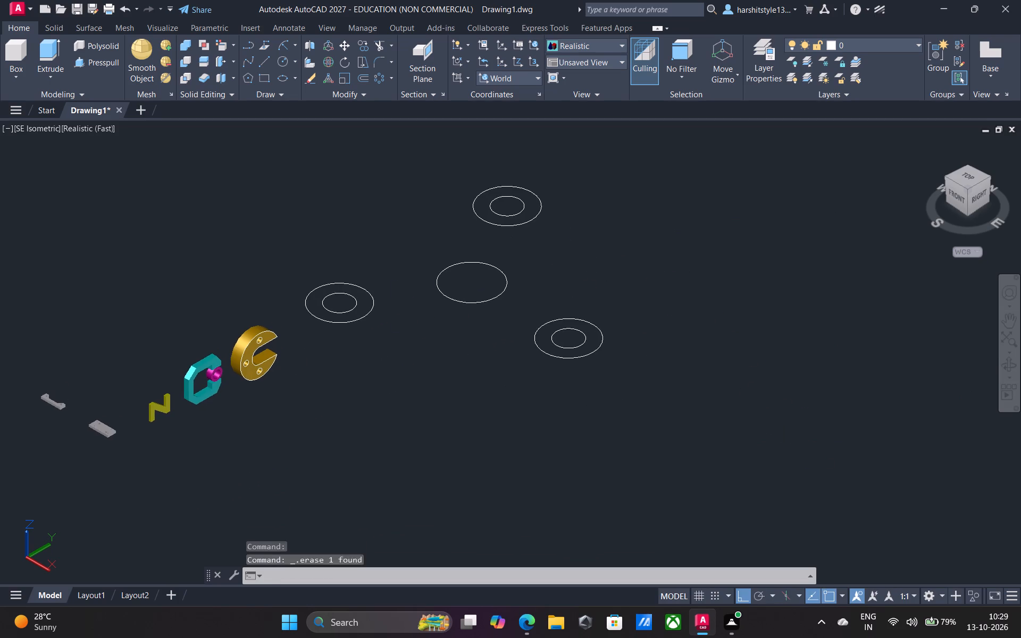
{"action": "scroll", "coordinate": [364, 274], "scroll_direction": "down", "scroll_amount": 1}
{"action": "left_click", "coordinate": [21, 185]}
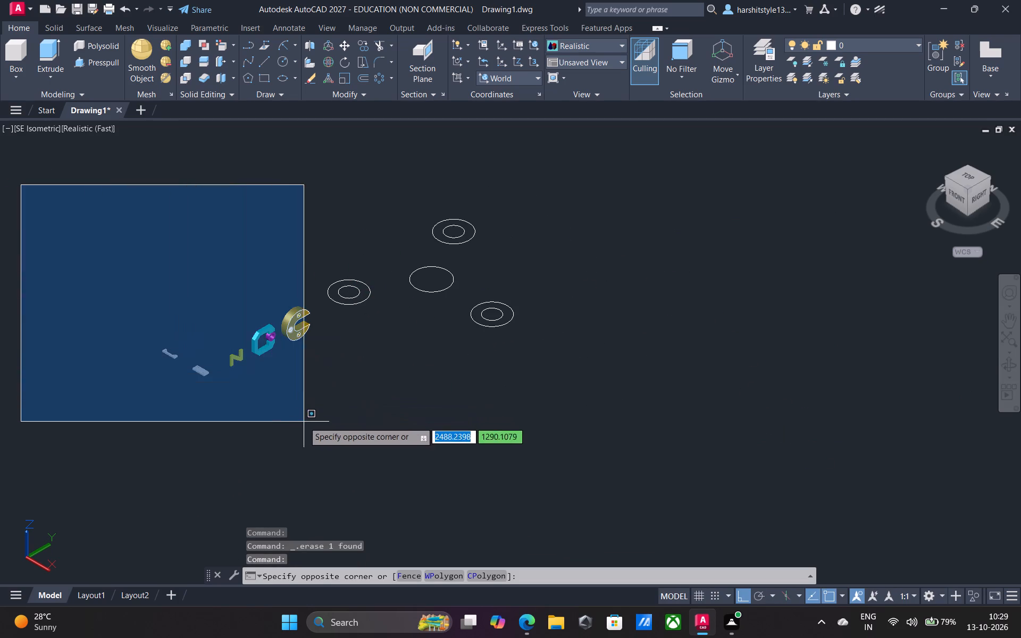
{"action": "left_click", "coordinate": [319, 430]}
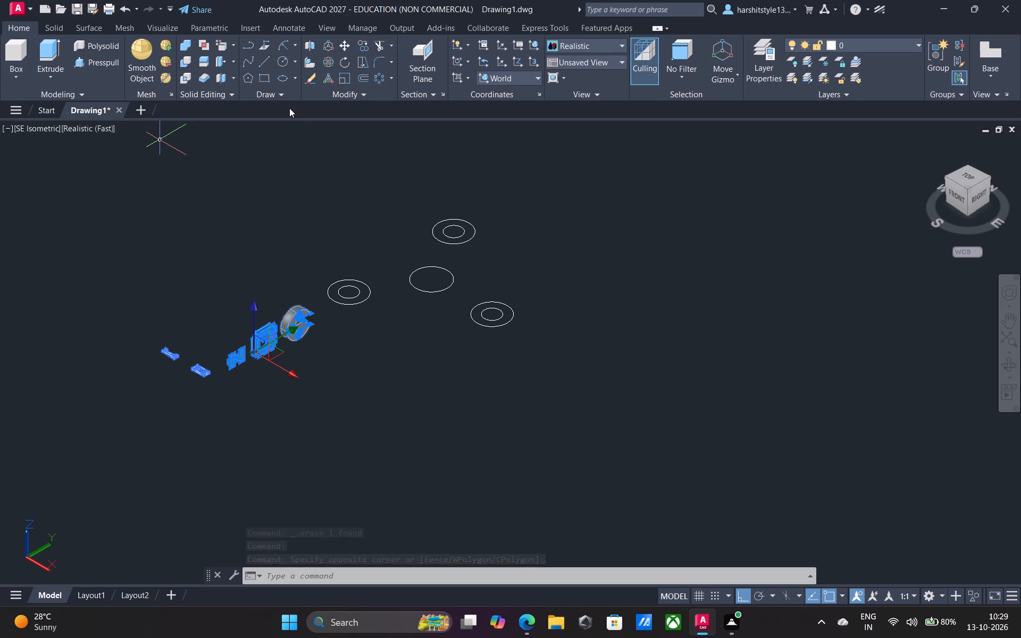
{"action": "left_click", "coordinate": [341, 44]}
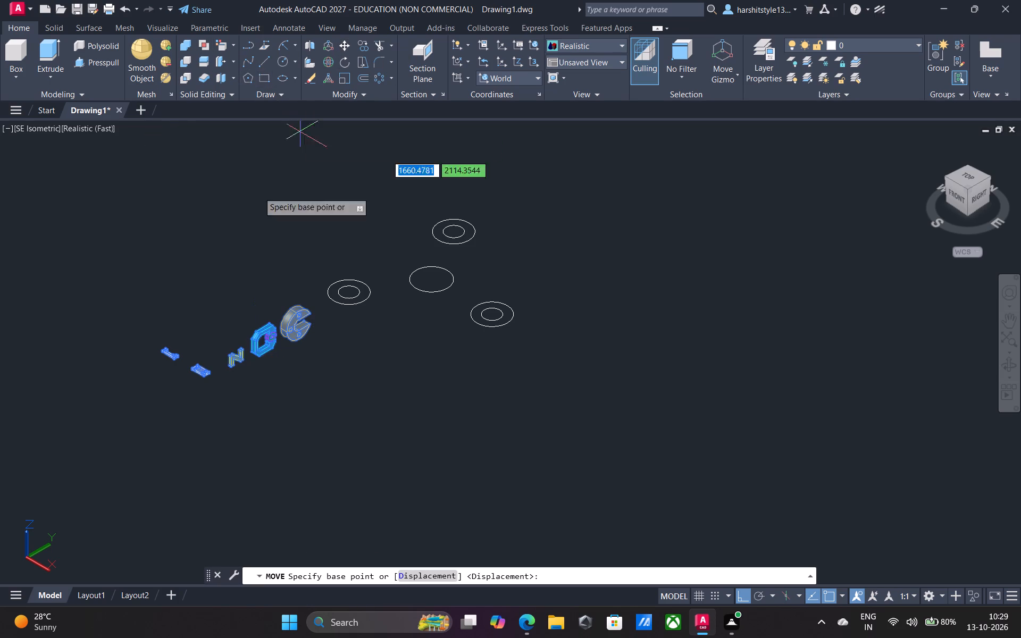
{"action": "scroll", "coordinate": [168, 388], "scroll_direction": "up", "scroll_amount": 1}
{"action": "left_click", "coordinate": [224, 370]}
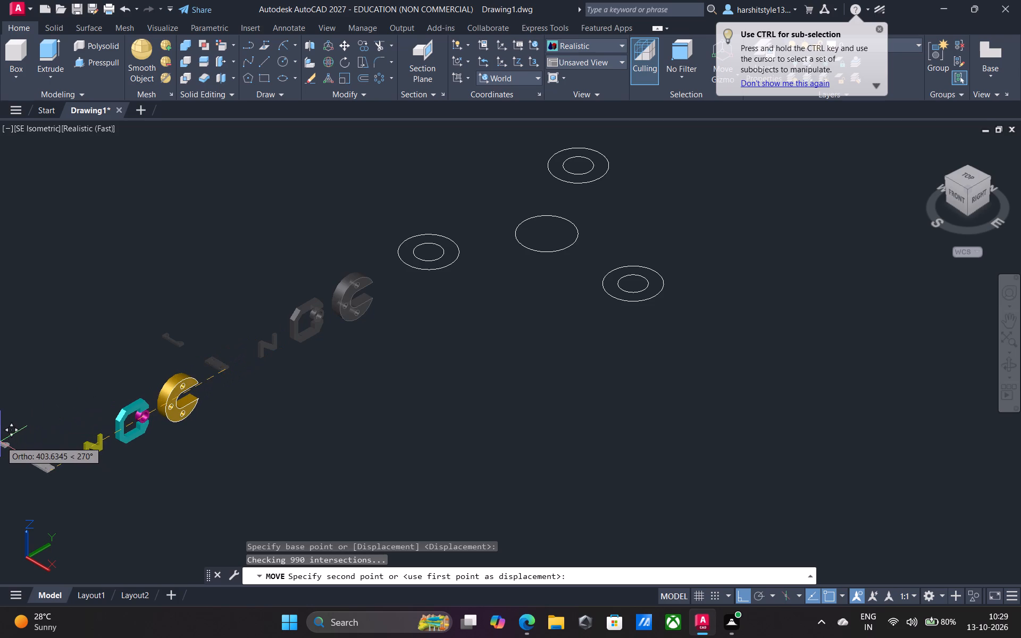
{"action": "left_click", "coordinate": [1, 441]}
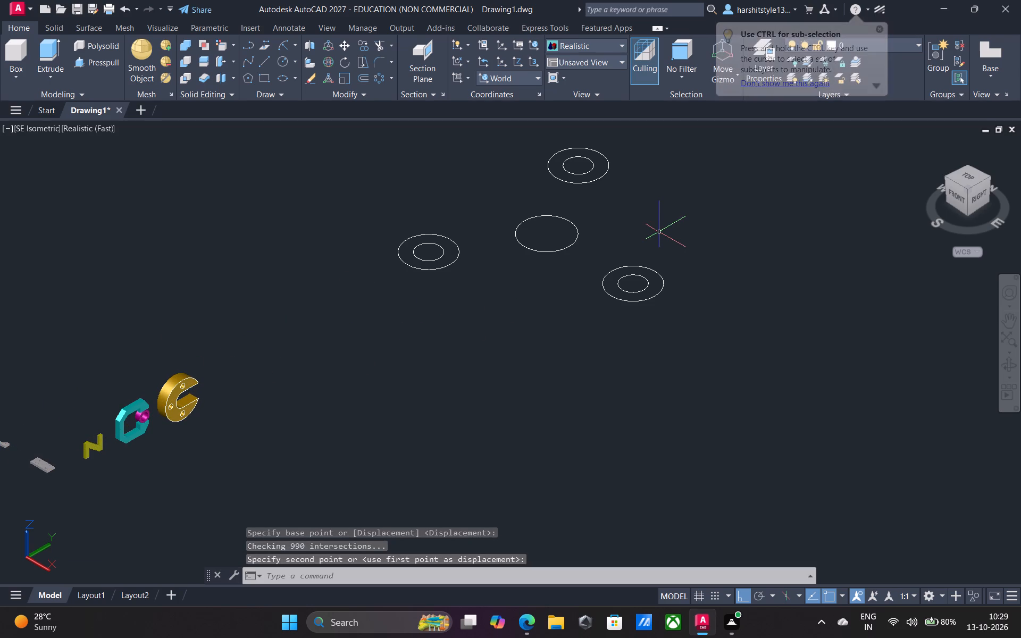
With a Start, End, Radius arc started, limit the running object snaps to Tangent only.
{"action": "middle_click_drag", "start_coordinate": [649, 239], "coordinate": [583, 274]}
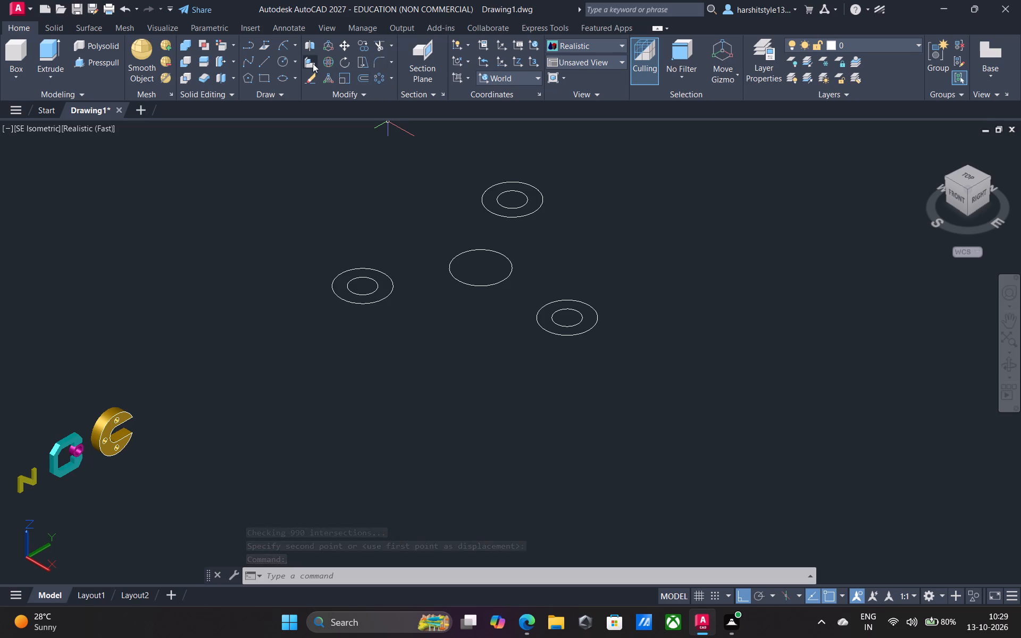
{"action": "left_click", "coordinate": [296, 42]}
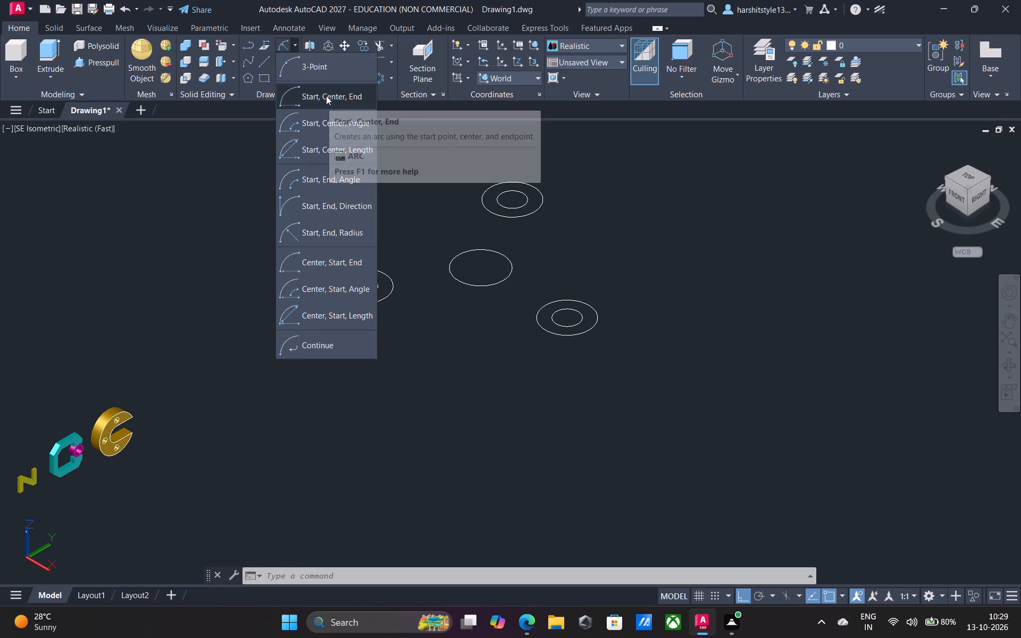
{"action": "left_click", "coordinate": [322, 228]}
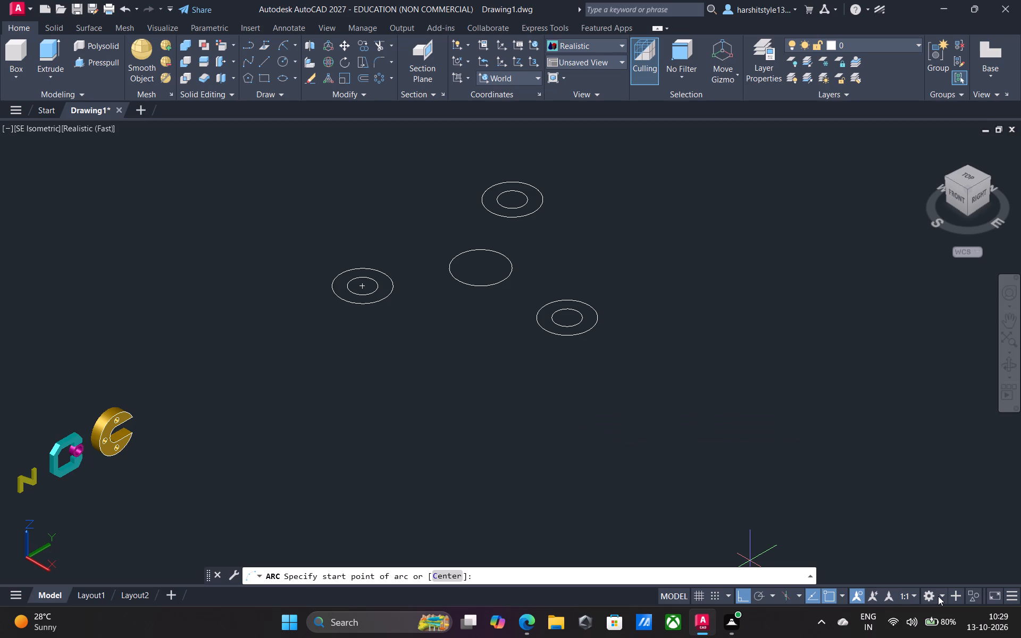
{"action": "left_click", "coordinate": [942, 595]}
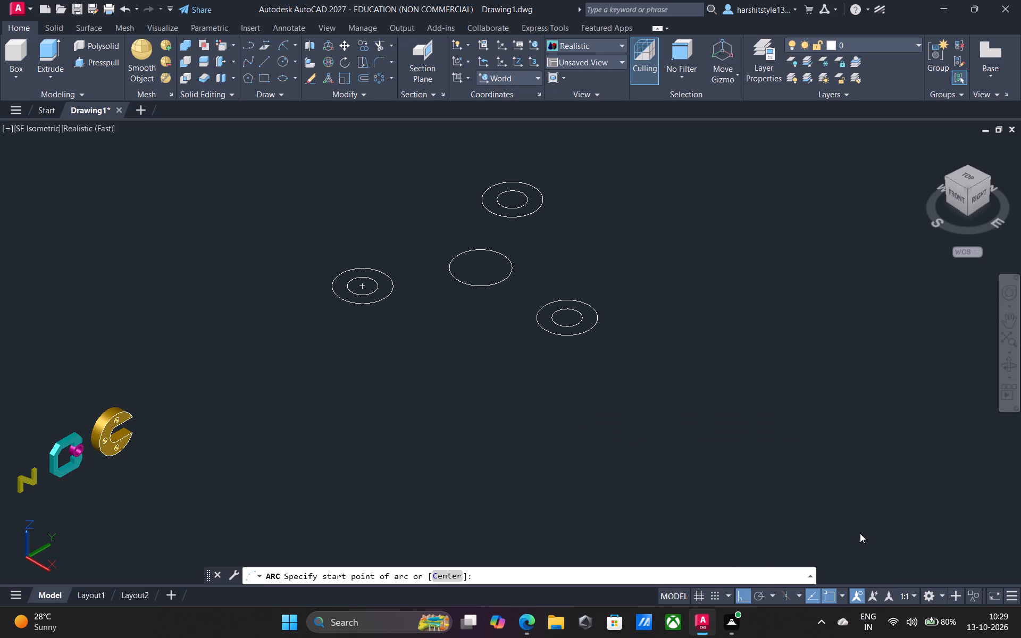
{"action": "left_click", "coordinate": [860, 533]}
{"action": "left_click", "coordinate": [843, 594]}
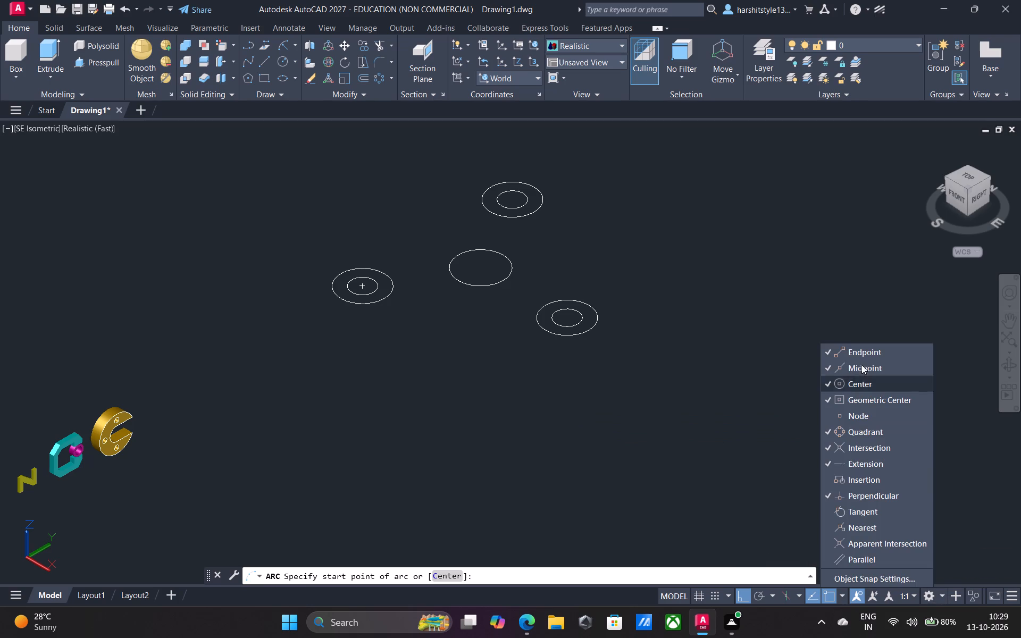
{"action": "left_click", "coordinate": [863, 354]}
{"action": "left_click", "coordinate": [861, 366]}
{"action": "left_click", "coordinate": [859, 387]}
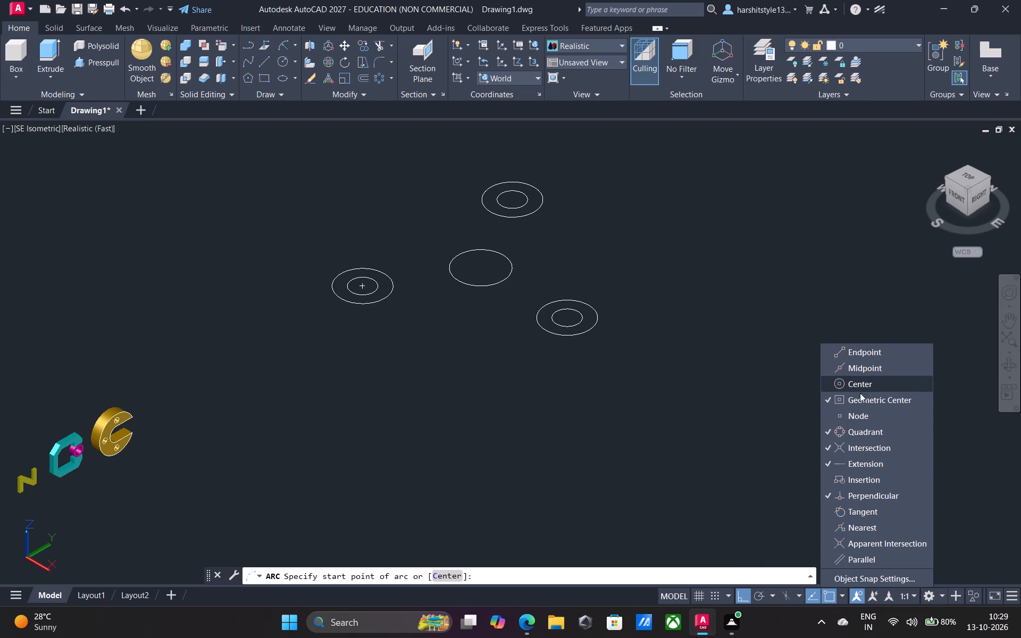
{"action": "left_click", "coordinate": [863, 401]}
{"action": "left_click", "coordinate": [859, 431]}
{"action": "left_click", "coordinate": [862, 451]}
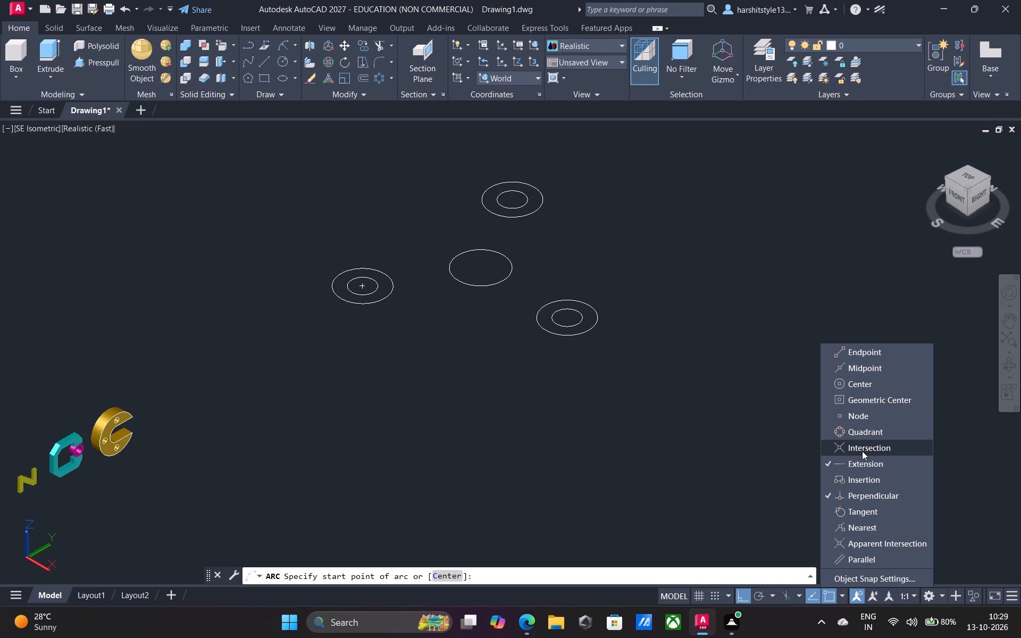
{"action": "left_click", "coordinate": [861, 460]}
{"action": "left_click", "coordinate": [865, 496]}
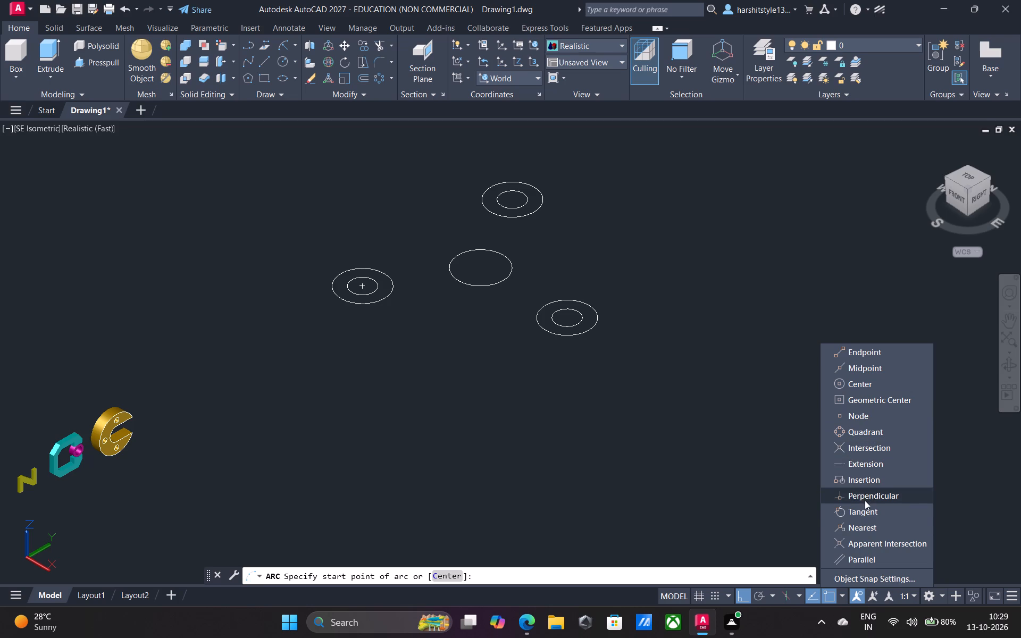
{"action": "left_click", "coordinate": [865, 506]}
{"action": "left_click", "coordinate": [137, 275]}
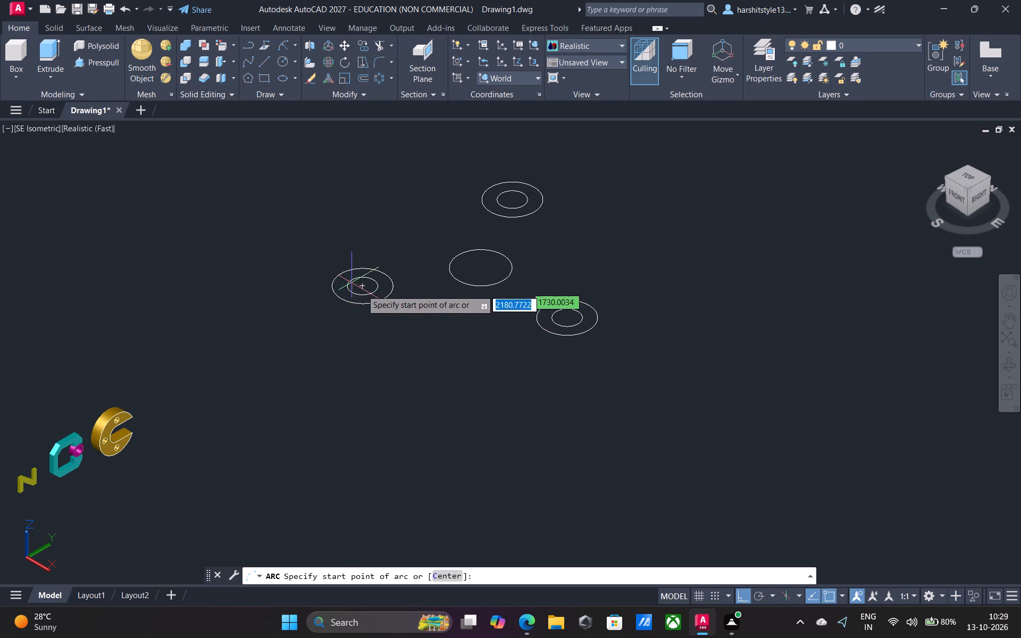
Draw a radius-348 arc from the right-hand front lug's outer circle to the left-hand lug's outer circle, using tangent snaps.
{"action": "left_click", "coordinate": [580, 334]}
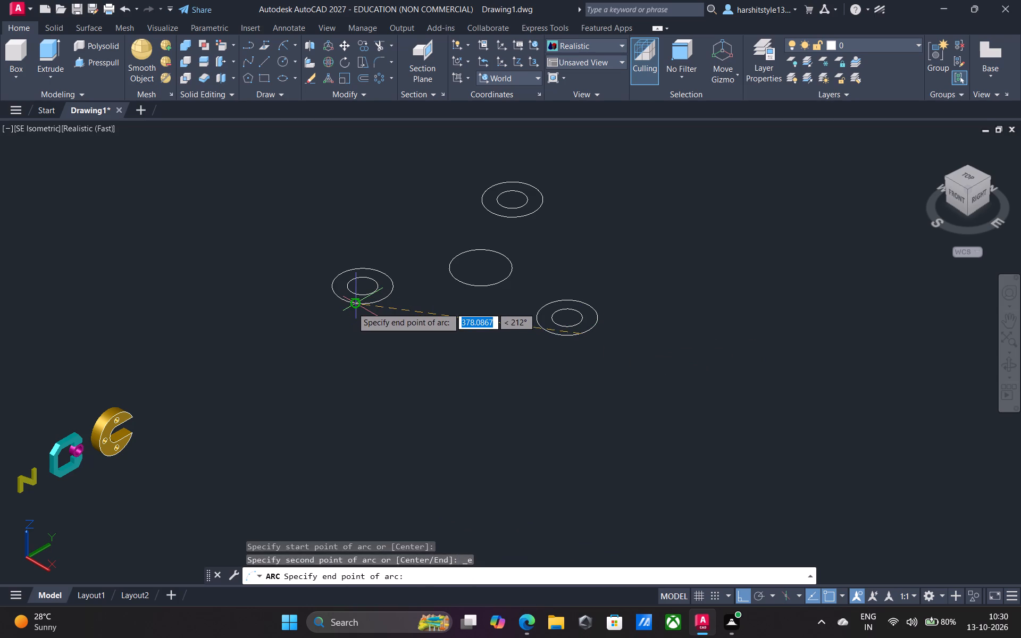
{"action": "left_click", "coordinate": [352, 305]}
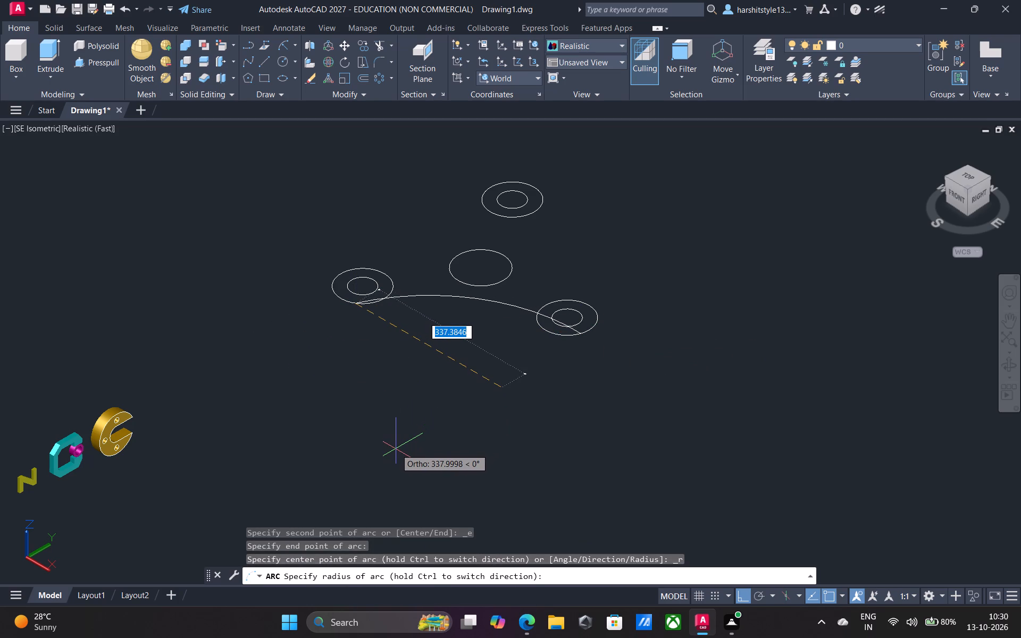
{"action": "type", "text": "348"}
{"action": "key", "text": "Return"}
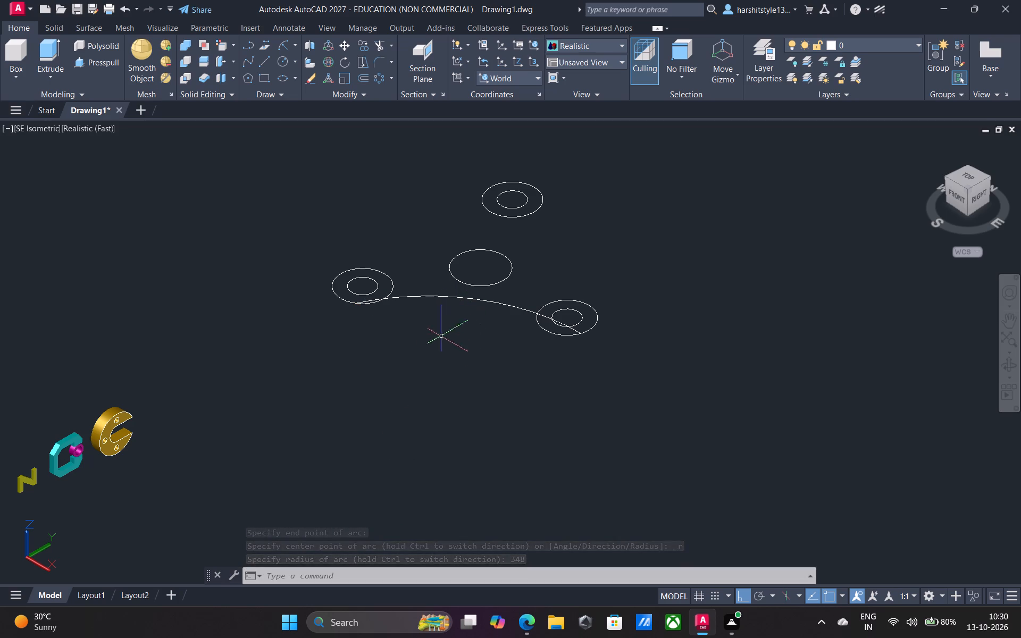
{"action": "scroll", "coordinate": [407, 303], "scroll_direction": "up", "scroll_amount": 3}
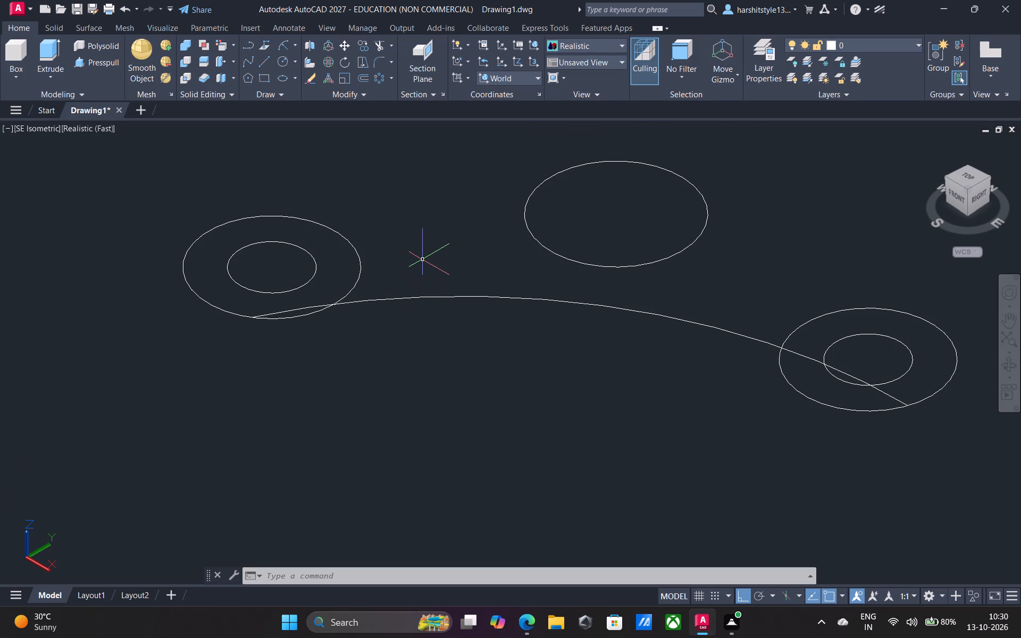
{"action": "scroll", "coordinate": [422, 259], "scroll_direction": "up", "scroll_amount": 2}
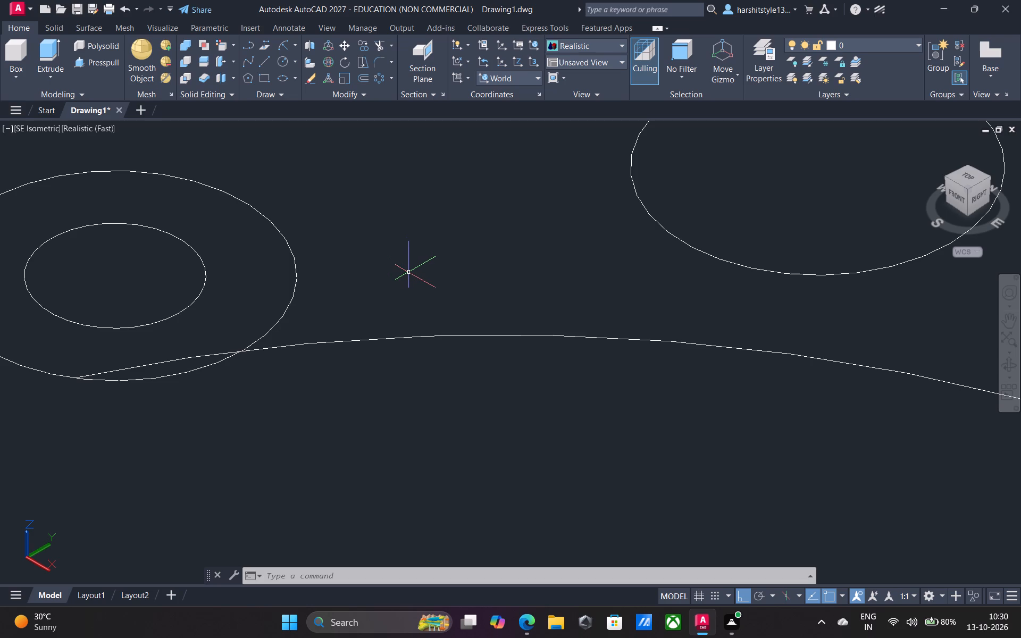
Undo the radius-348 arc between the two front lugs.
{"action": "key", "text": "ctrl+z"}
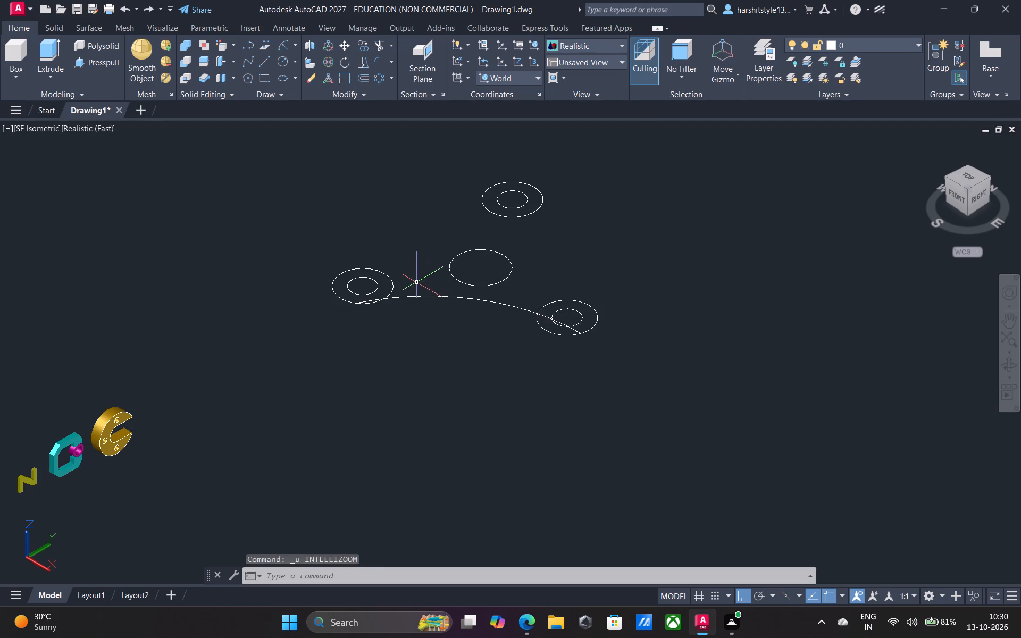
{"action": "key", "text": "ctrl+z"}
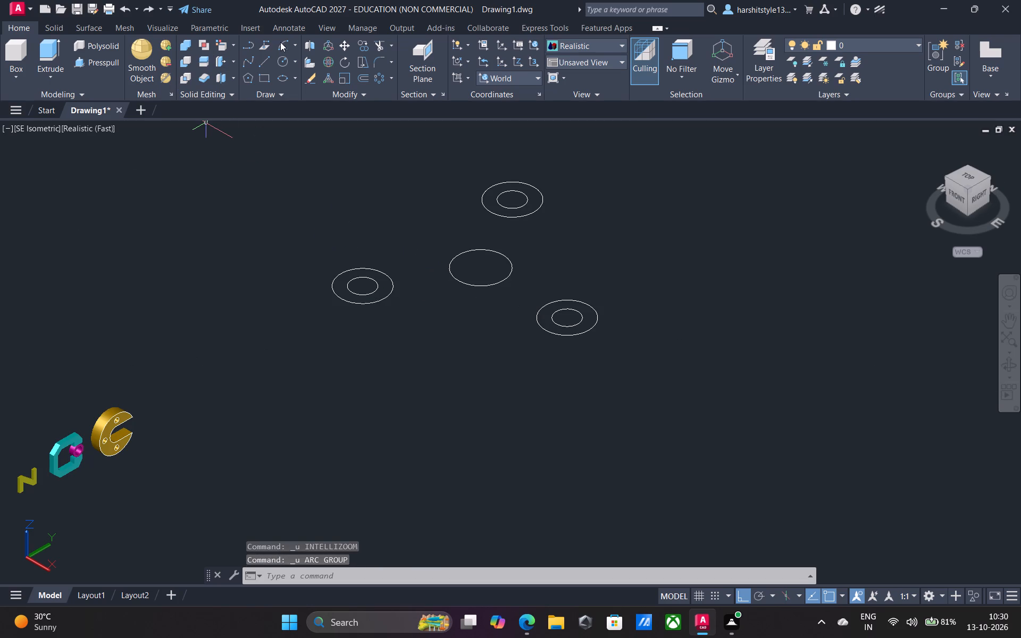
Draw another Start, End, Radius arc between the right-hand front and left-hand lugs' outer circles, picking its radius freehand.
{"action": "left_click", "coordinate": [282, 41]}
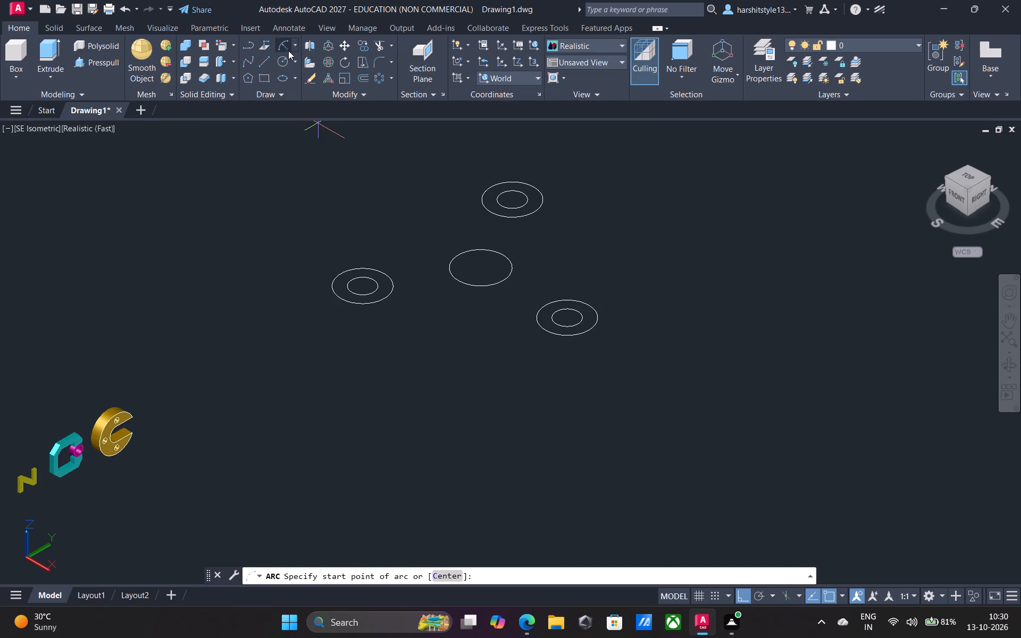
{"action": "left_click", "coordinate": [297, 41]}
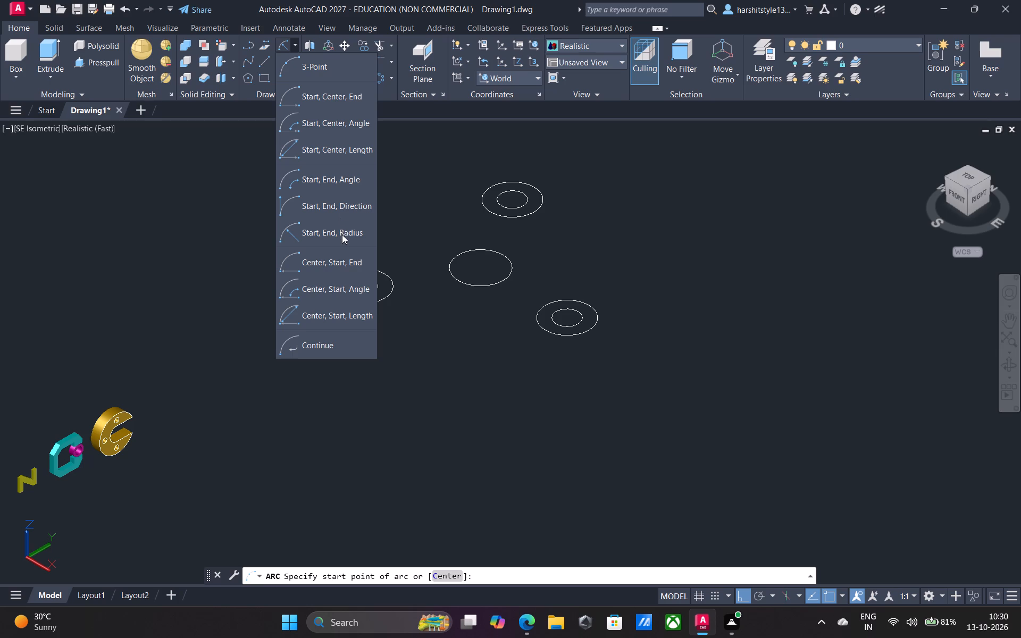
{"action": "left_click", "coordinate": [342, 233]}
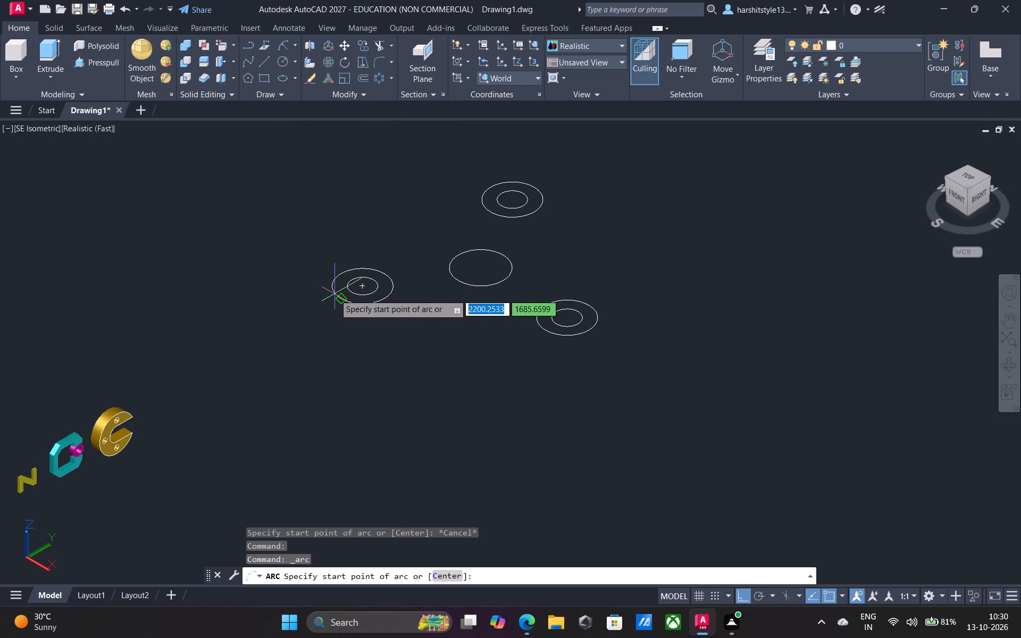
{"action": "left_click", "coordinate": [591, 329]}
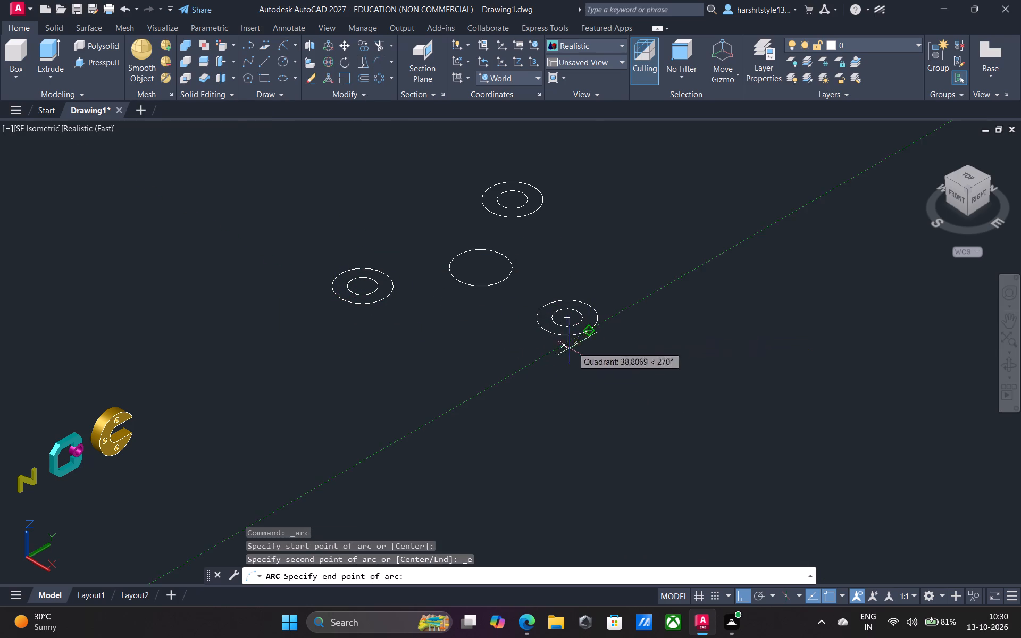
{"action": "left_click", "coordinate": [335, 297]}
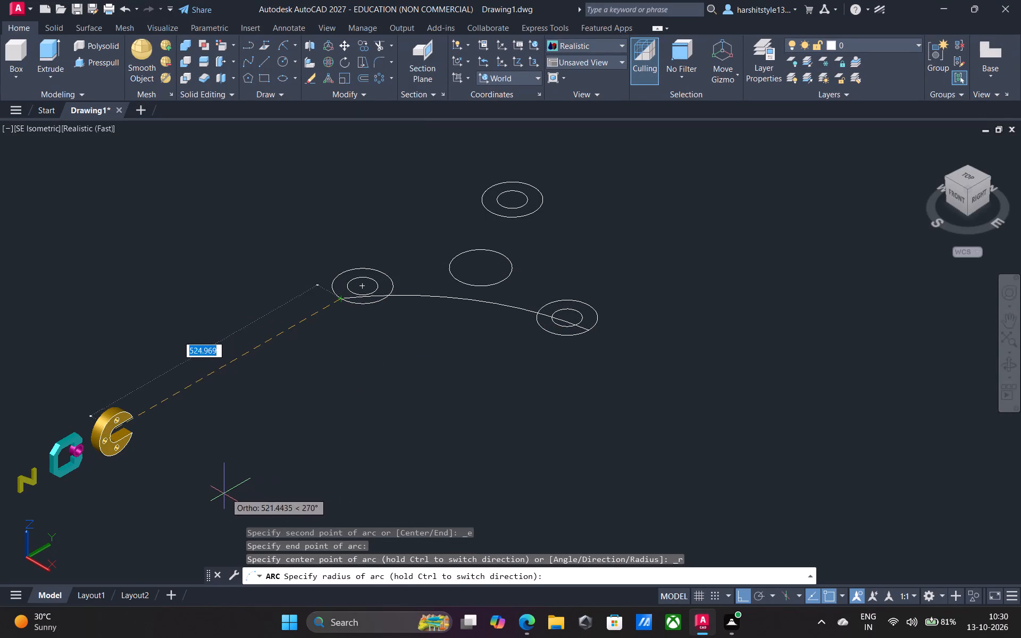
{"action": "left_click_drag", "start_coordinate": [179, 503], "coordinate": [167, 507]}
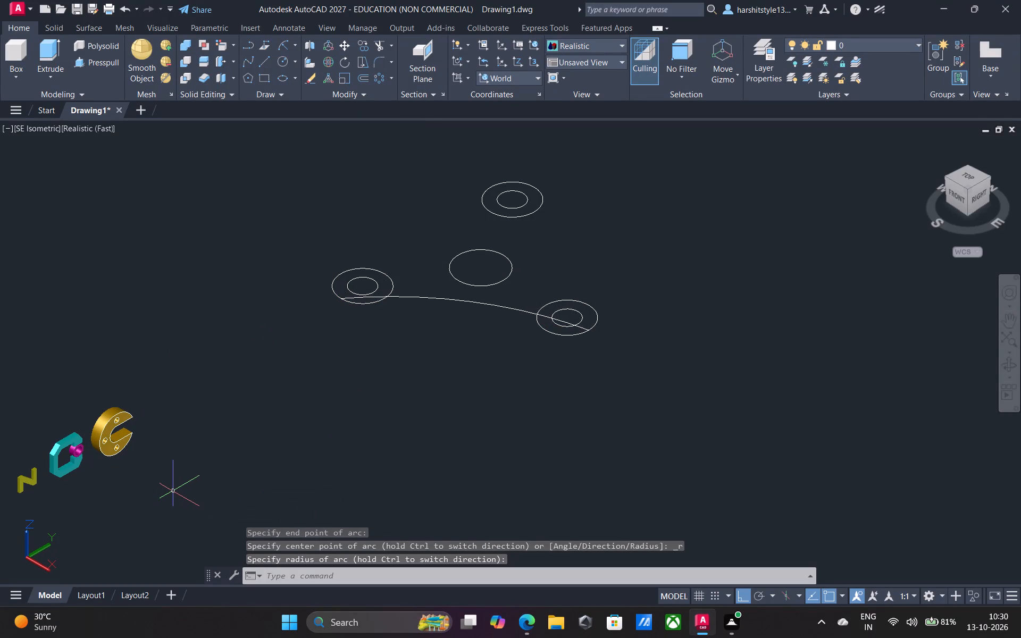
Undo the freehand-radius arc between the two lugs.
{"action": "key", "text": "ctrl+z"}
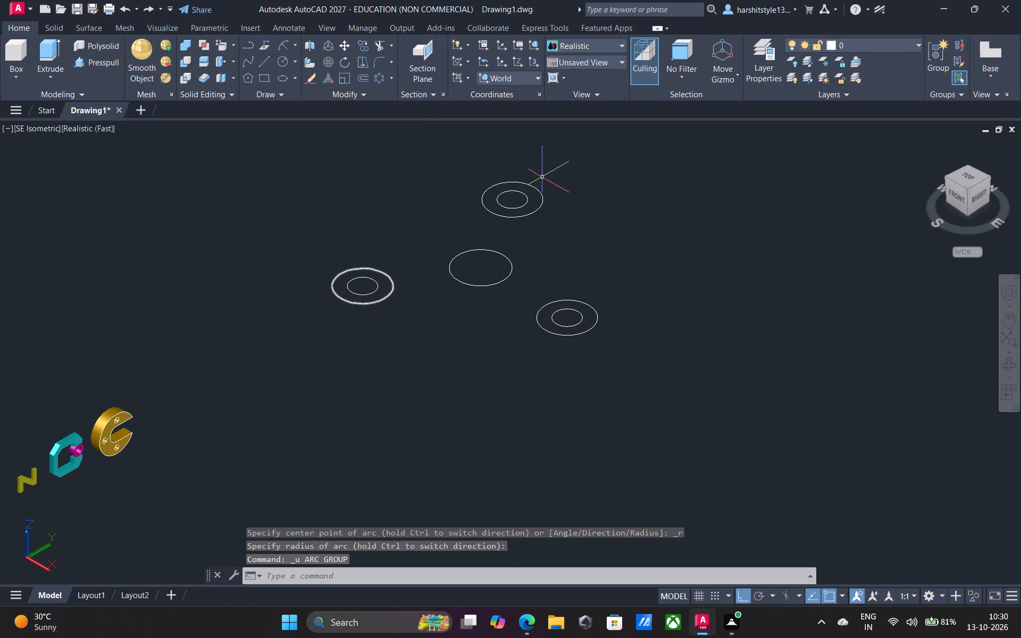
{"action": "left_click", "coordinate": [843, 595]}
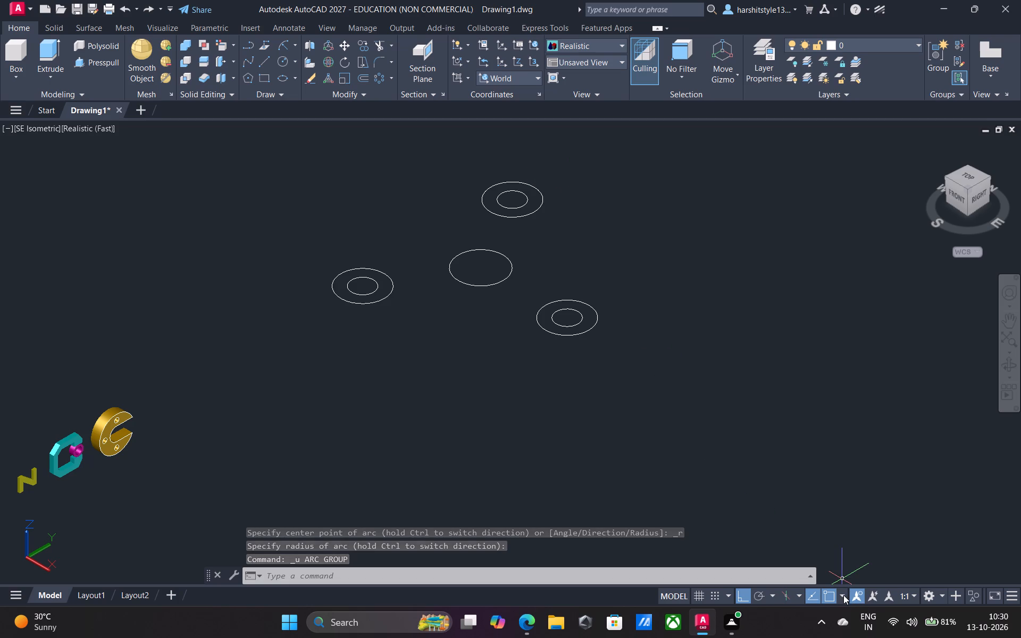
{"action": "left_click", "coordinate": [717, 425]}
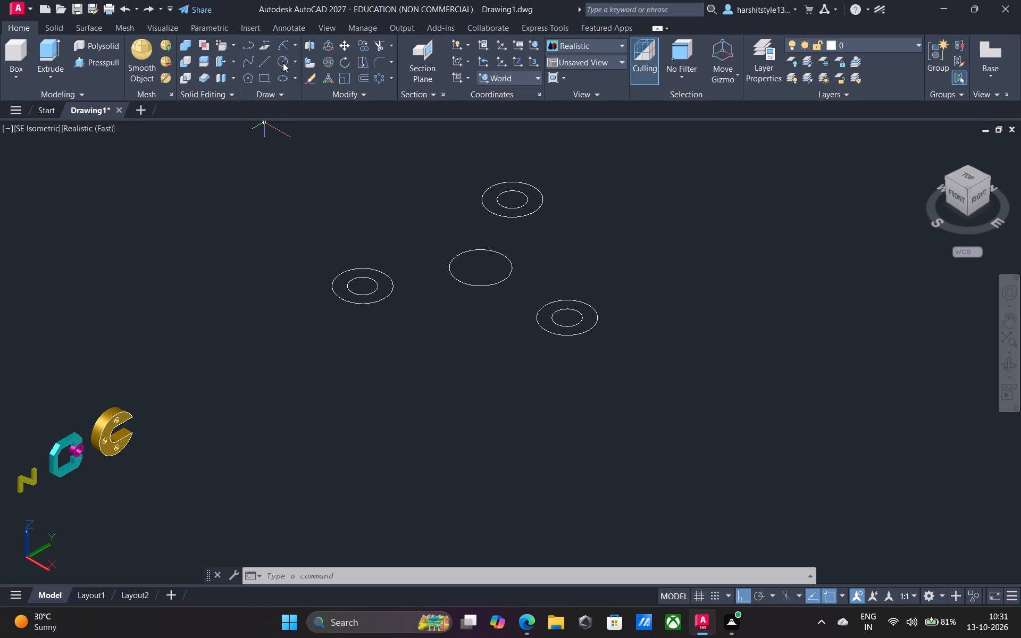
Fillet the outer circles of all three lugs pairwise with radius 348, using the Multiple option, to form the flange's concave edges.
{"action": "left_click", "coordinate": [375, 57]}
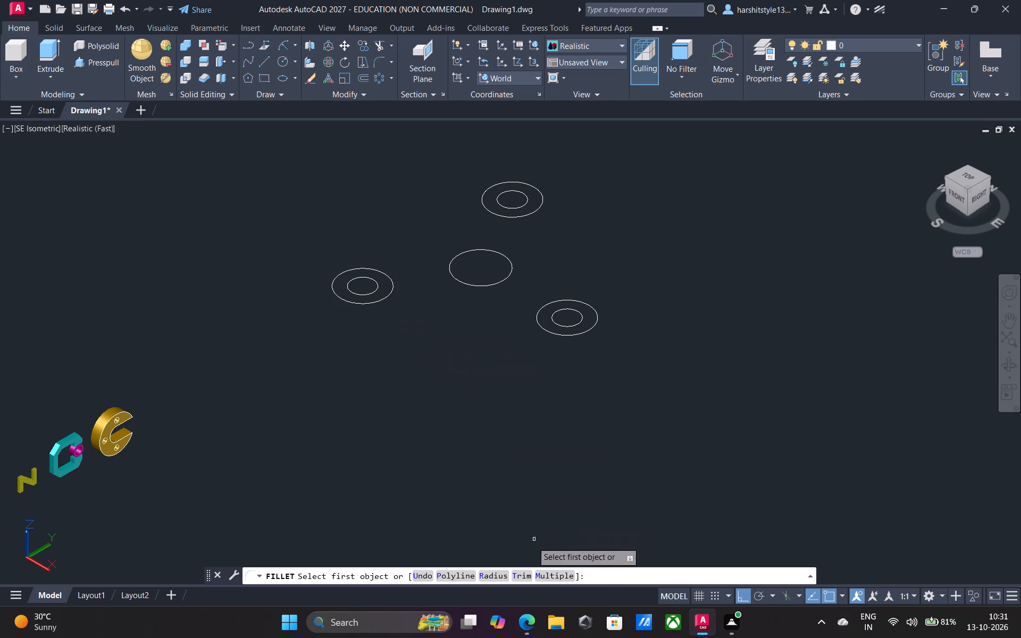
{"action": "left_click", "coordinate": [554, 573]}
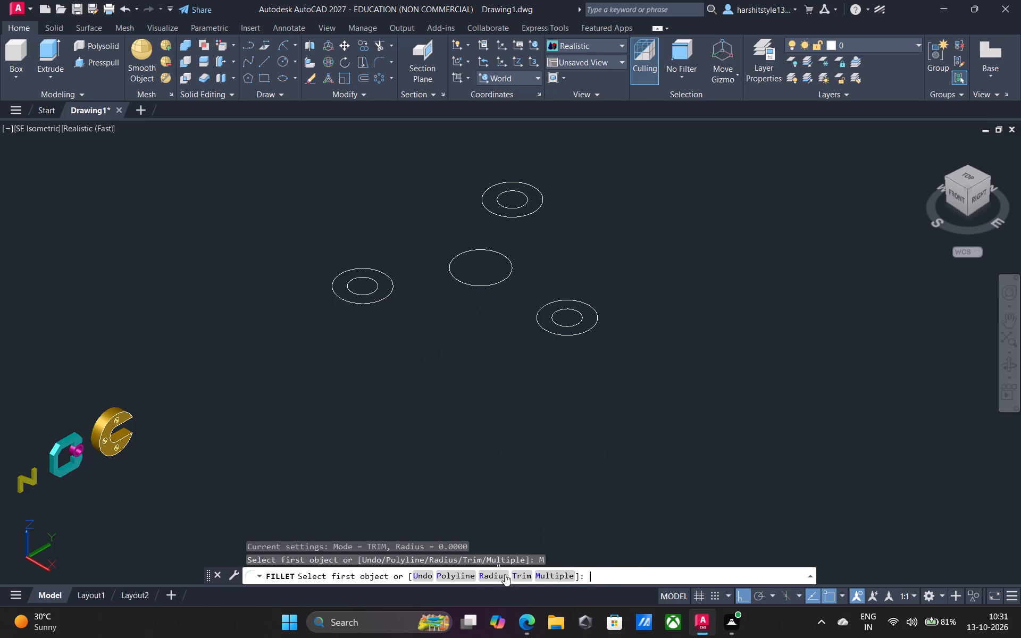
{"action": "left_click", "coordinate": [503, 573]}
{"action": "type", "text": "348"}
{"action": "key", "text": "Return"}
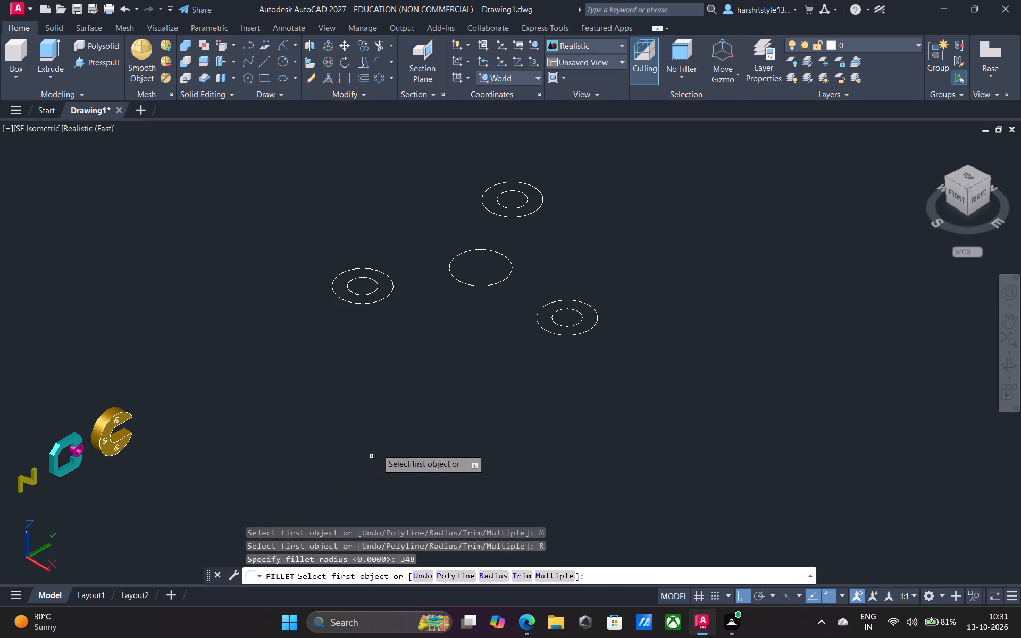
{"action": "left_click", "coordinate": [352, 303]}
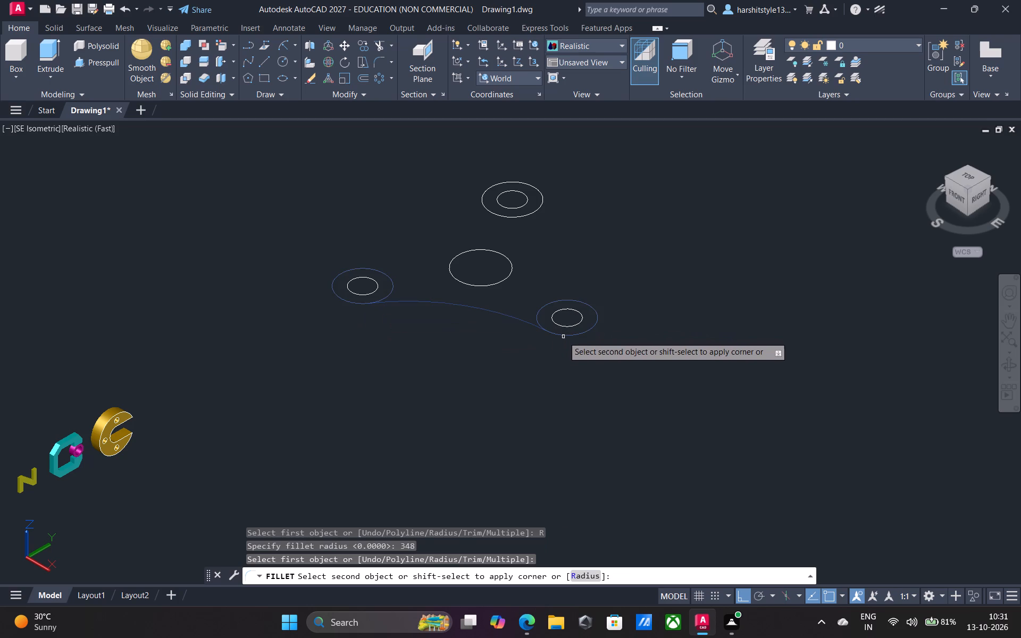
{"action": "left_click", "coordinate": [564, 337]}
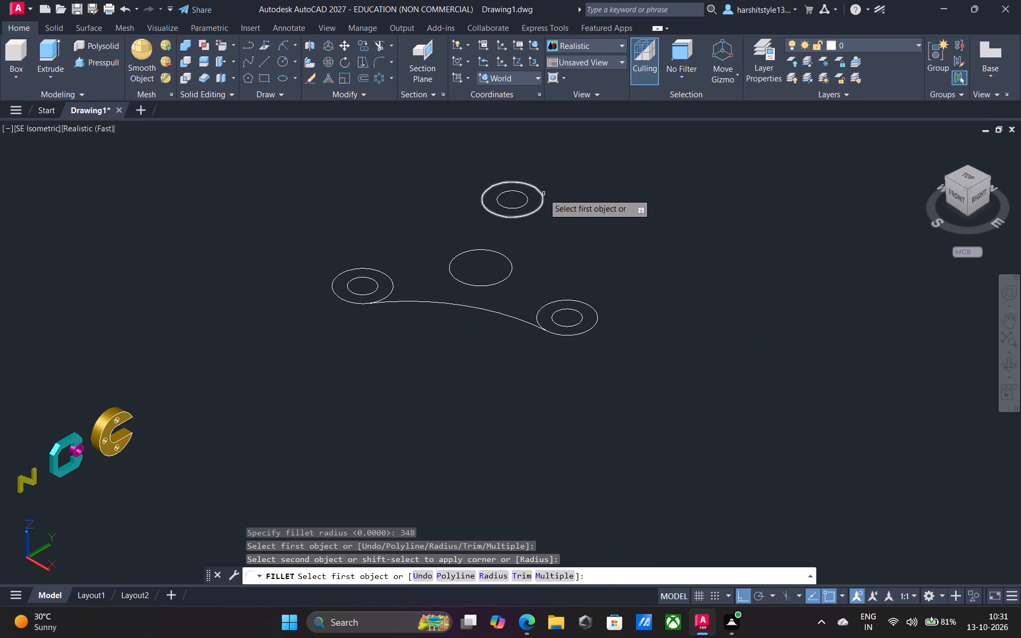
{"action": "left_click", "coordinate": [542, 195]}
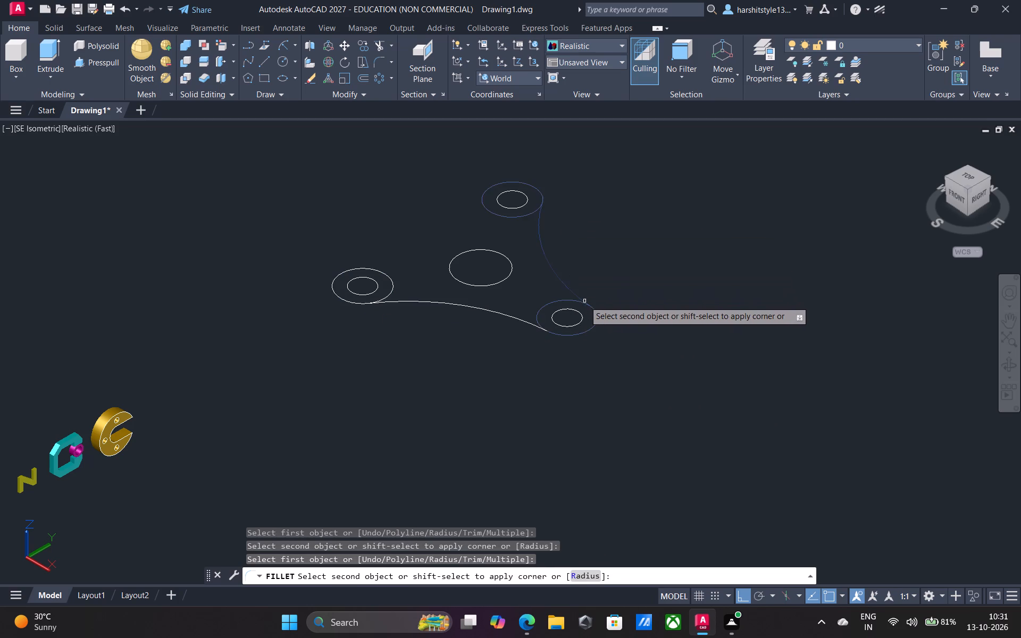
{"action": "left_click", "coordinate": [584, 301]}
{"action": "left_click", "coordinate": [347, 270]}
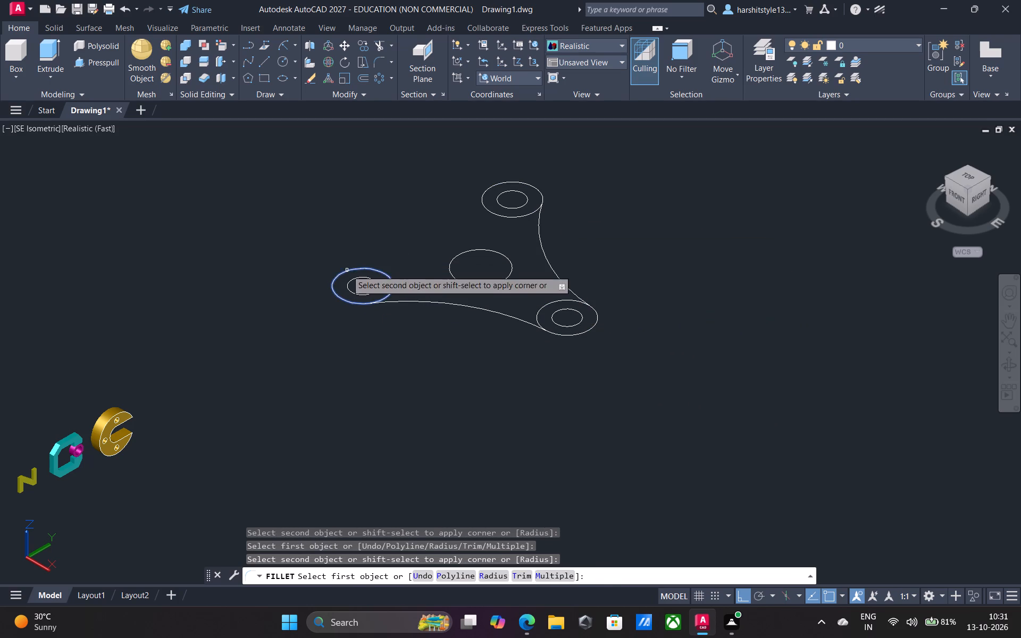
{"action": "left_click", "coordinate": [486, 195]}
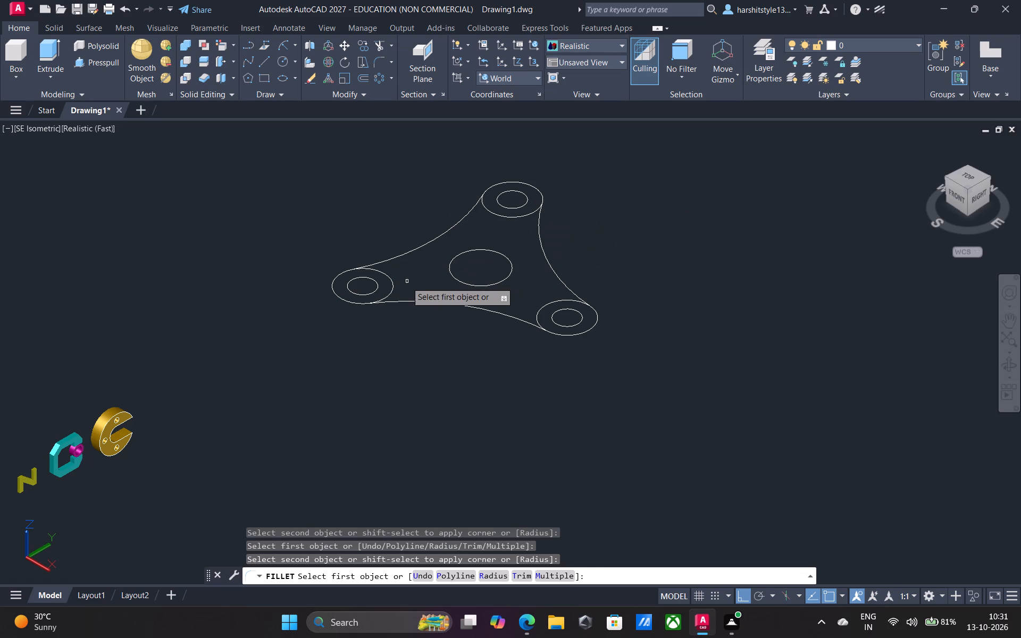
{"action": "key", "text": "Return"}
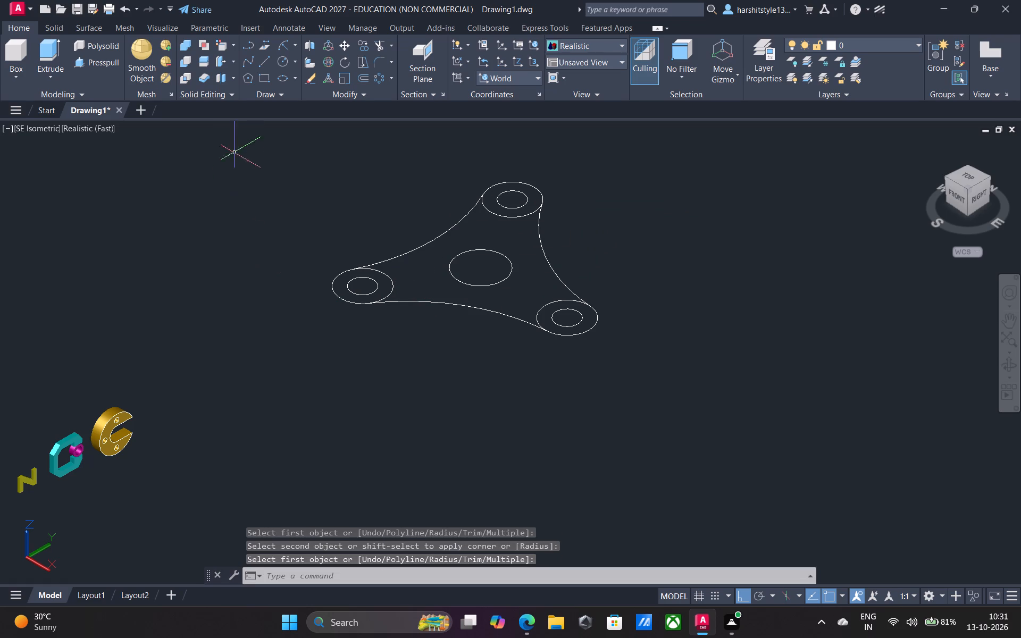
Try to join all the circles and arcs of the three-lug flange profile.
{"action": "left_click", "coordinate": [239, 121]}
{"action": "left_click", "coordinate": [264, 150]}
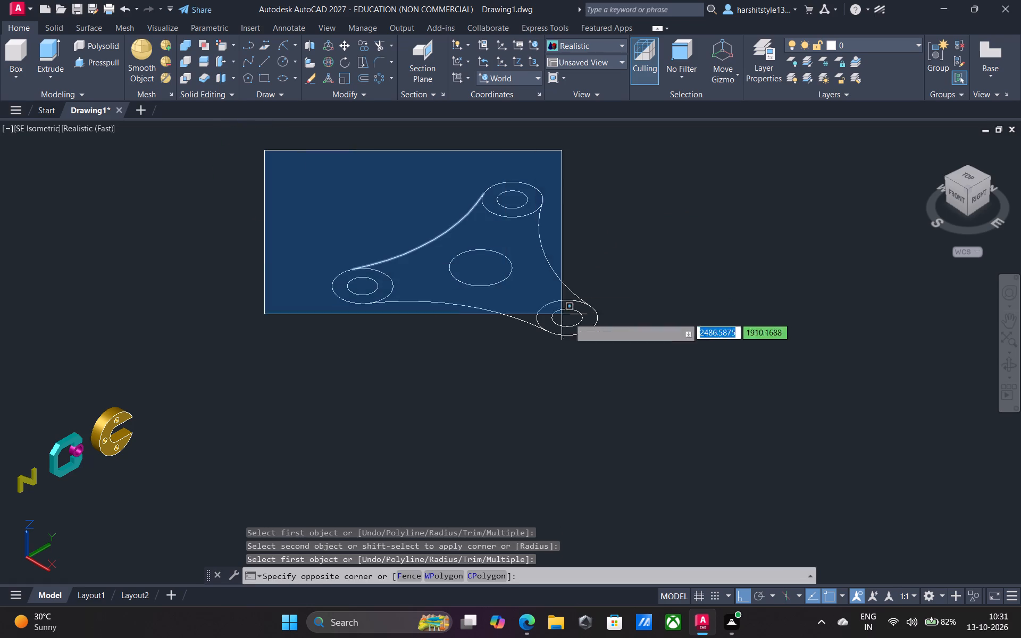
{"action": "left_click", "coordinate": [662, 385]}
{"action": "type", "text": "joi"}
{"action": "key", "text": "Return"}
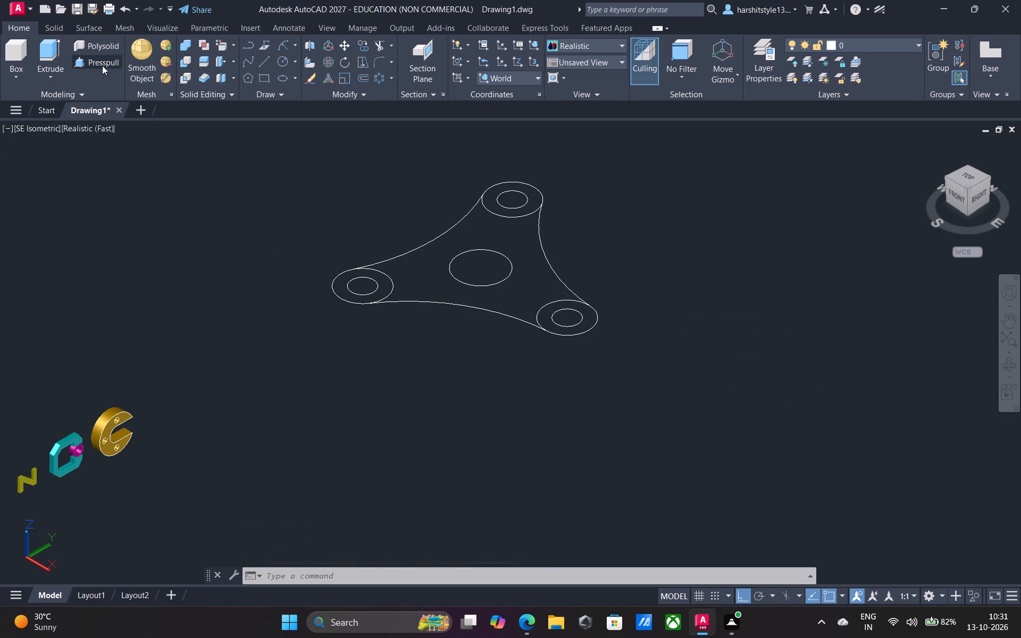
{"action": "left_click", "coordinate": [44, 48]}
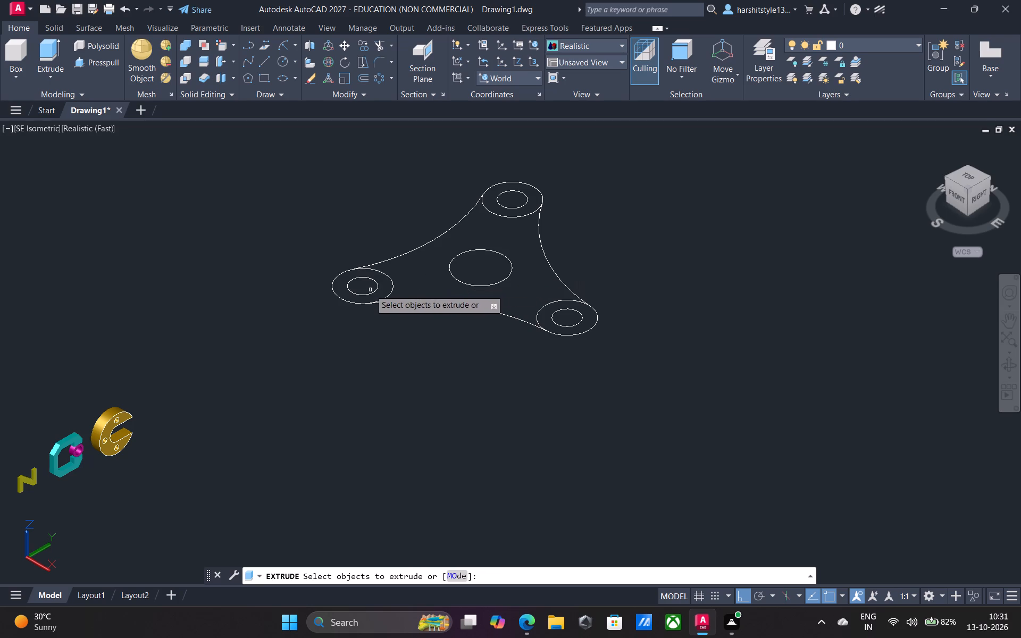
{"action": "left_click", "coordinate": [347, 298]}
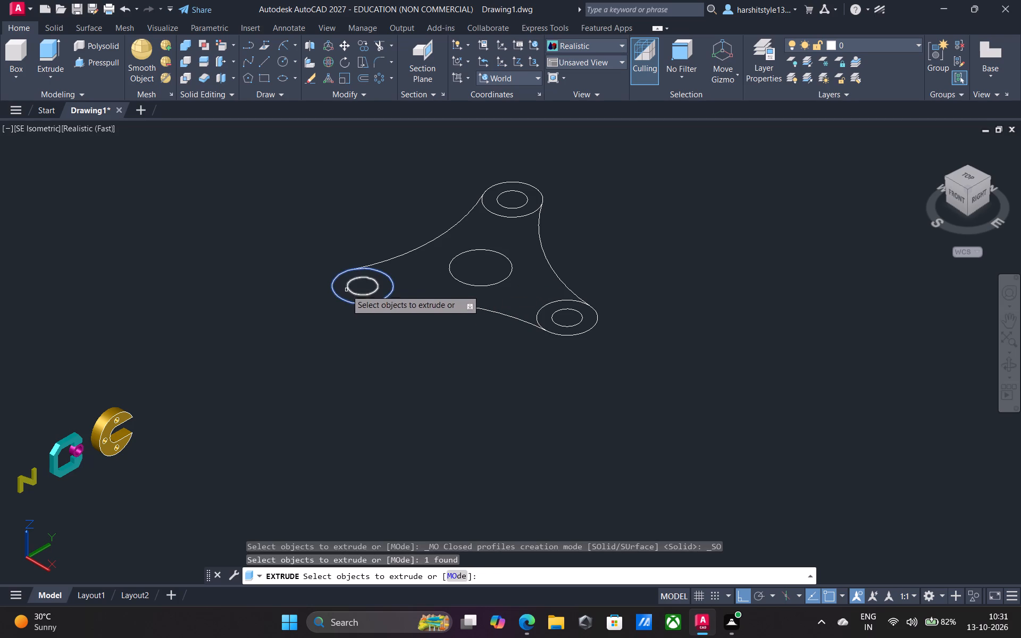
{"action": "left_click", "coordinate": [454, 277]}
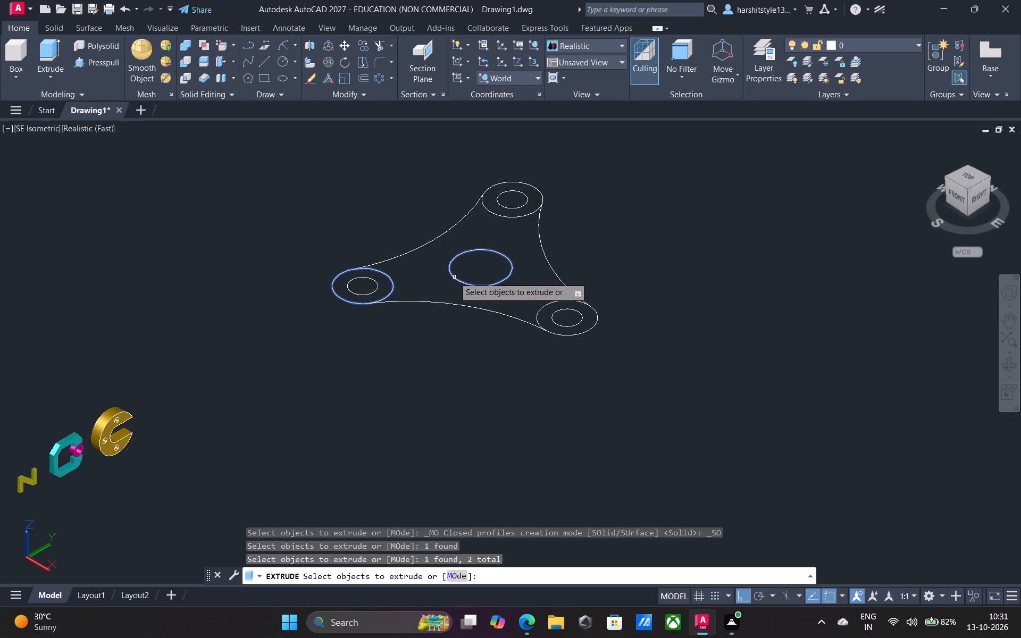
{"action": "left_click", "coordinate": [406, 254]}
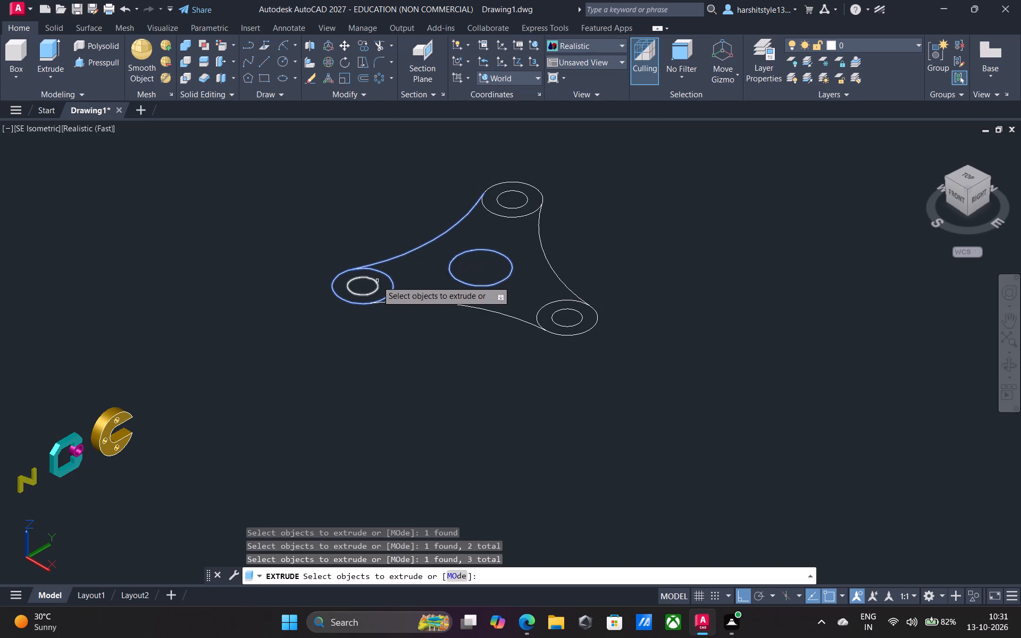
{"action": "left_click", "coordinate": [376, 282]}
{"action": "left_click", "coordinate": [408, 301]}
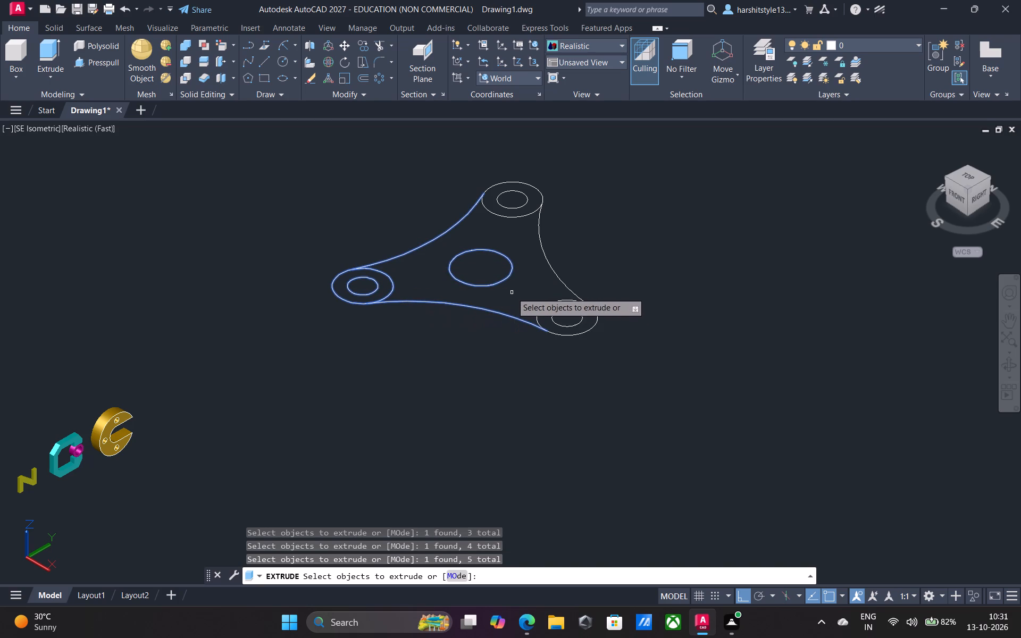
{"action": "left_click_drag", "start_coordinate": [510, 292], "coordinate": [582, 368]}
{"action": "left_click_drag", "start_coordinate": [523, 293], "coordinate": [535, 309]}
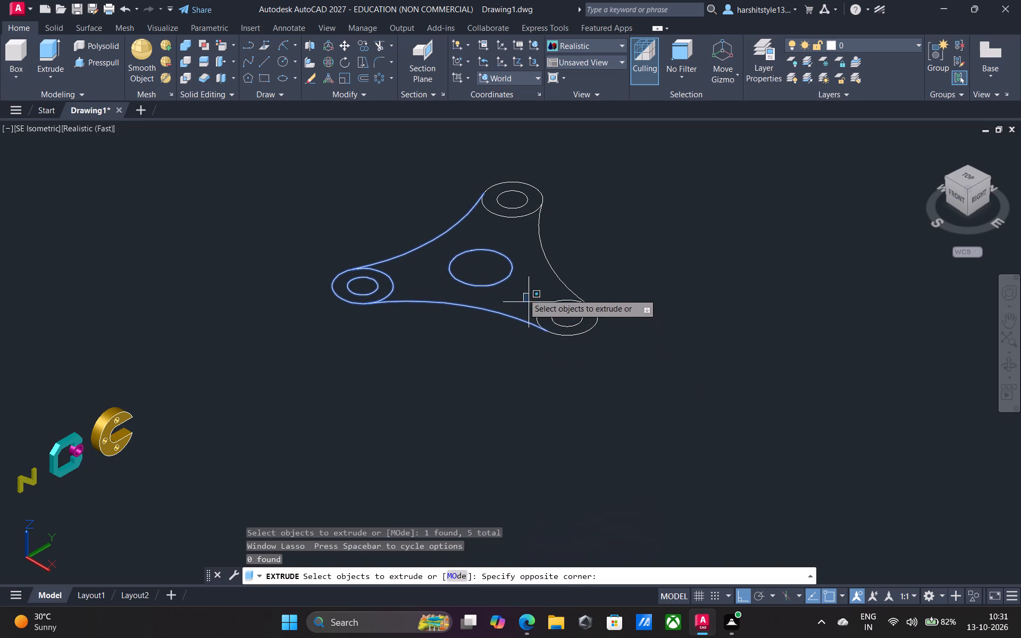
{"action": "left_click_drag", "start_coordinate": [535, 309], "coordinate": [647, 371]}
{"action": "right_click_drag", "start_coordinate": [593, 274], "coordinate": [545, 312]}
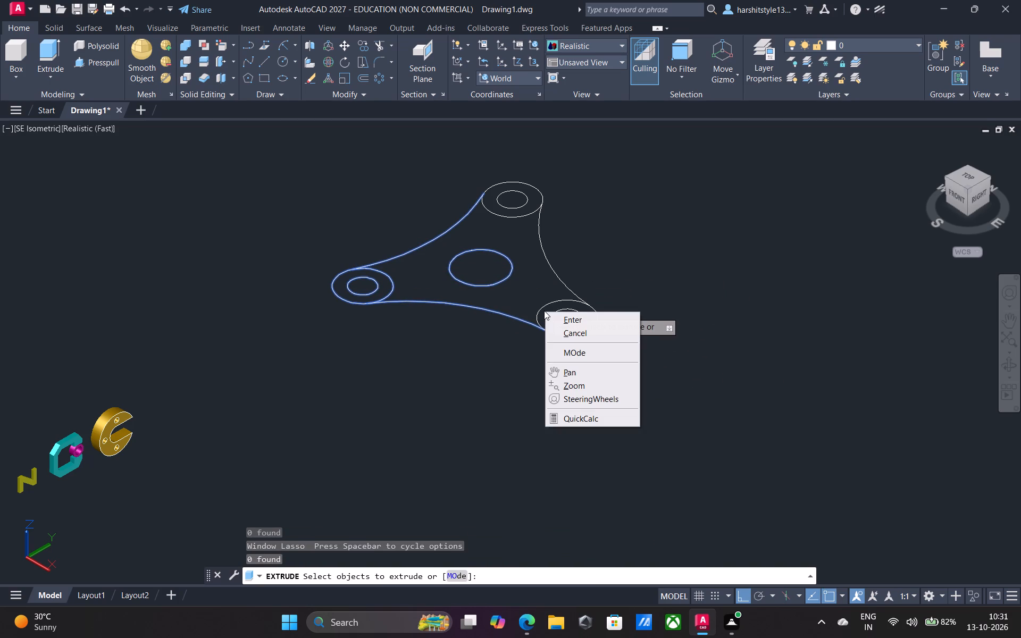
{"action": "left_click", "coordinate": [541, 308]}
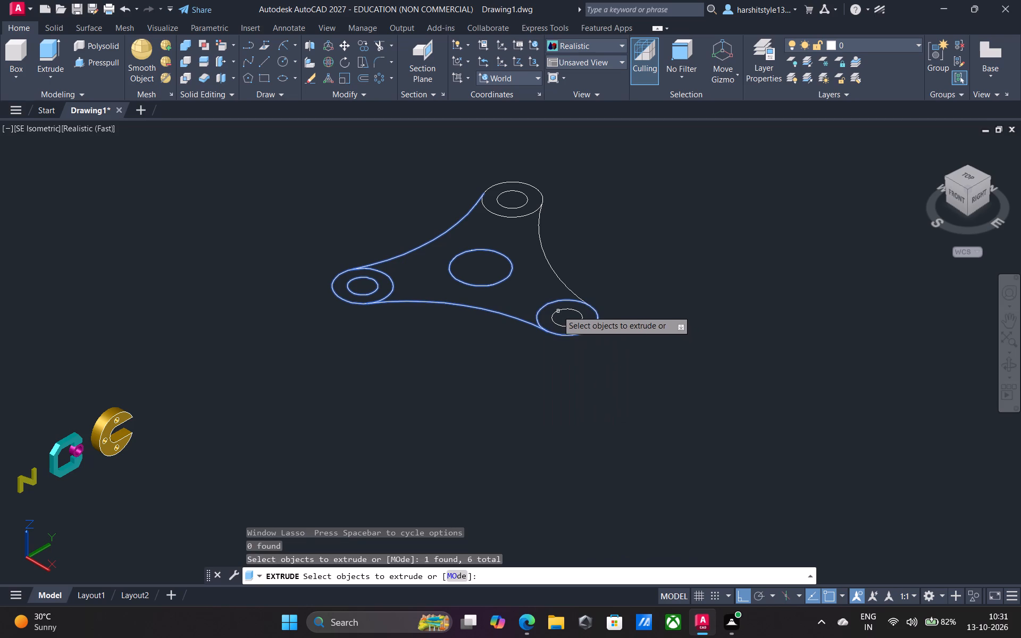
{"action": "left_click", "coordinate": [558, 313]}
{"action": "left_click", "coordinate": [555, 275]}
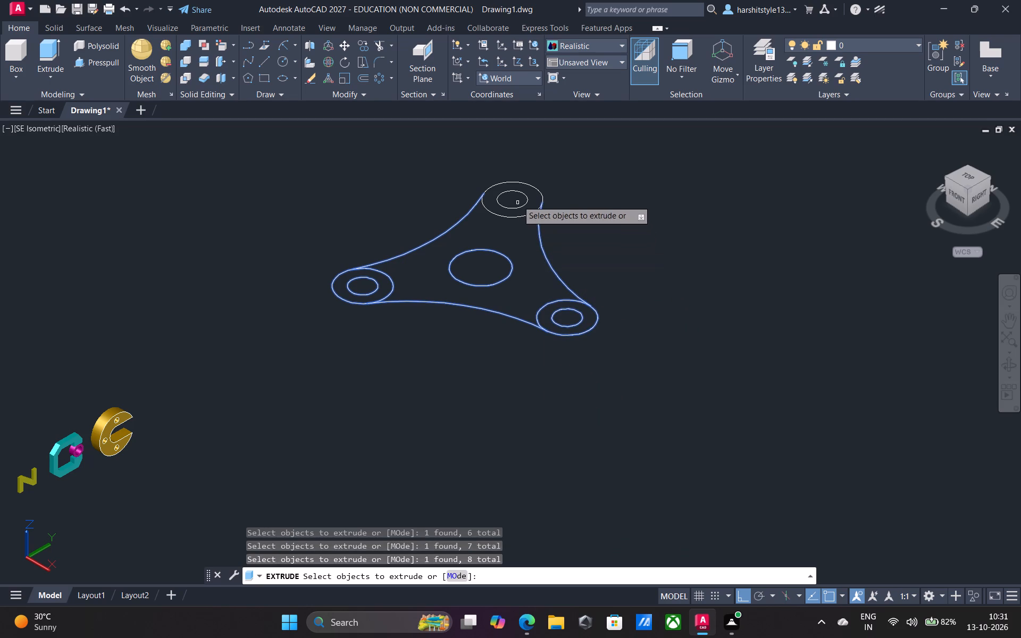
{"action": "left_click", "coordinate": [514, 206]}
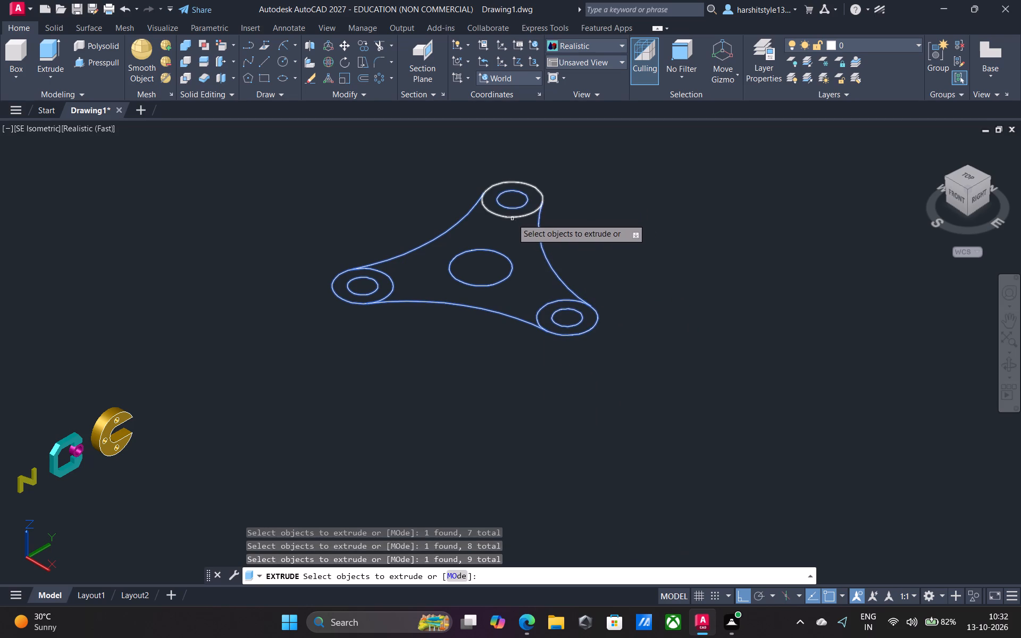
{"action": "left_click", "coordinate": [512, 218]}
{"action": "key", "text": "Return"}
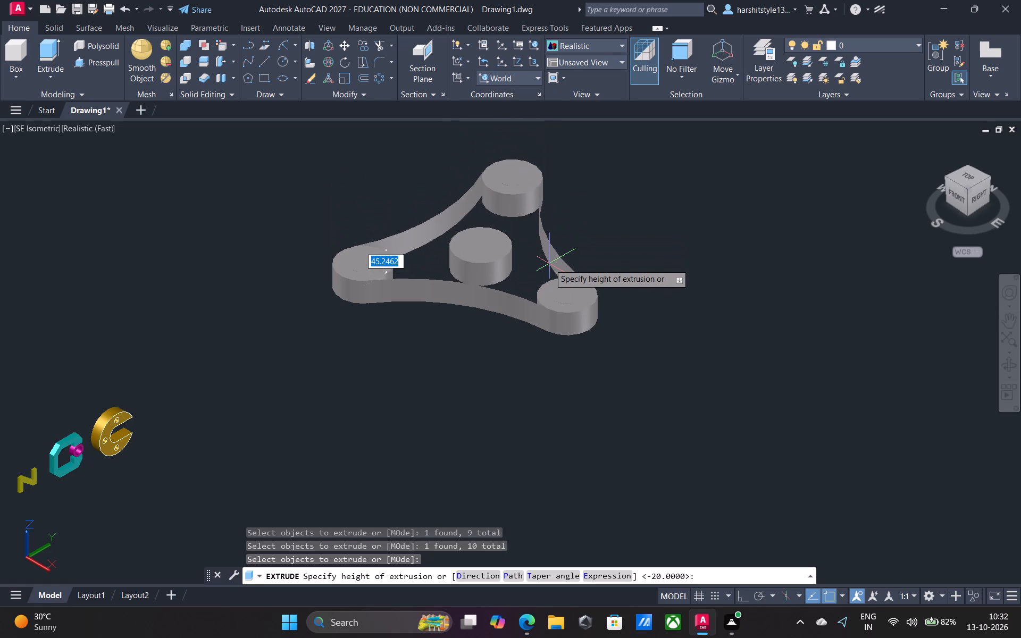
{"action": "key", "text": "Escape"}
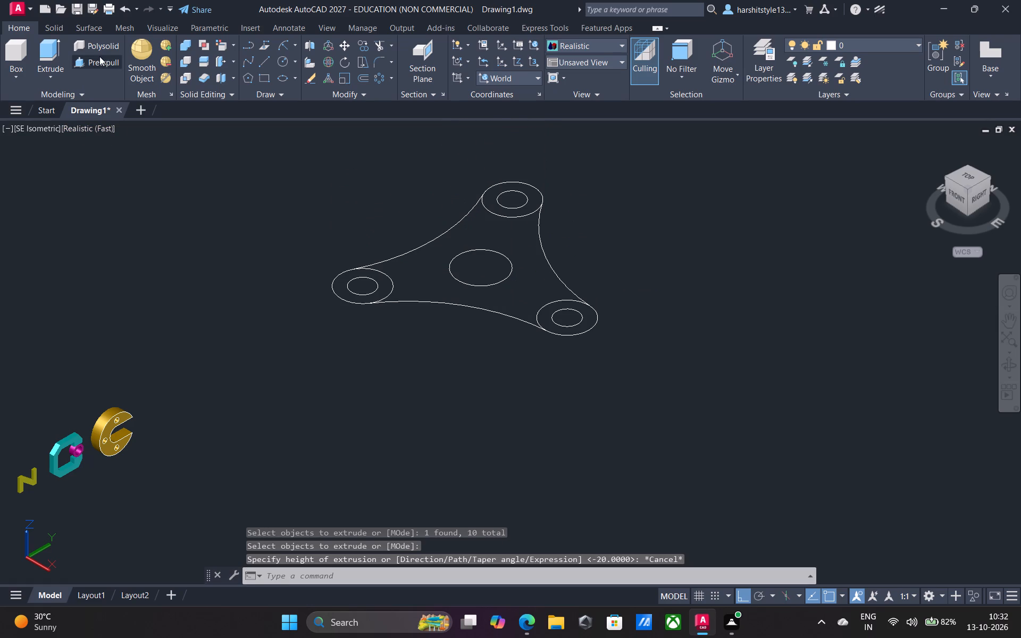
Presspull the area bounded by the three arcs and lug circles, excluding the central hole, upward to a height of 63.
{"action": "left_click", "coordinate": [99, 61]}
{"action": "left_click", "coordinate": [443, 299]}
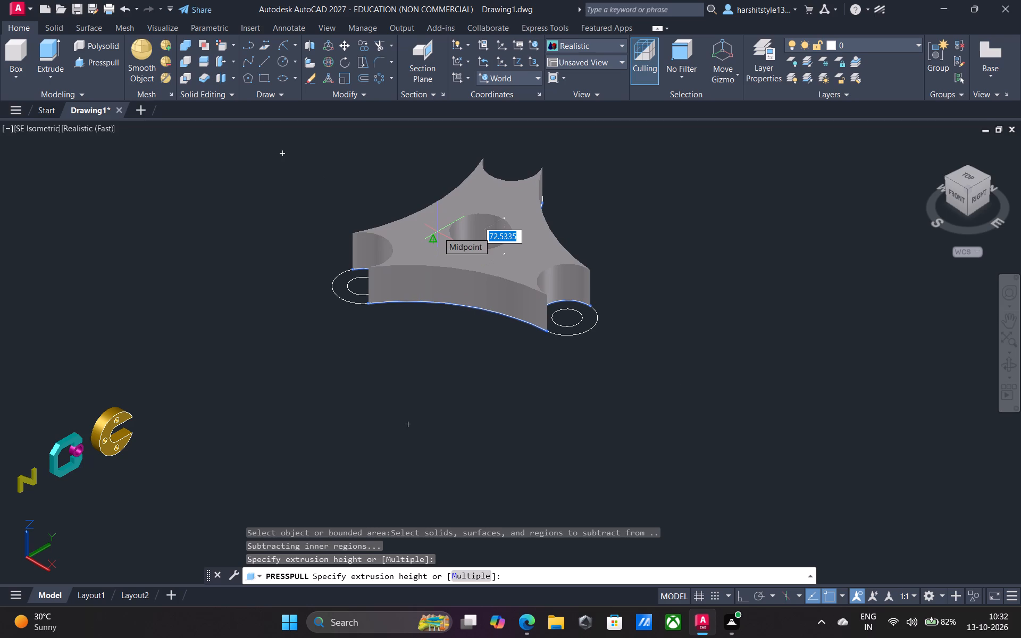
{"action": "type", "text": "69"}
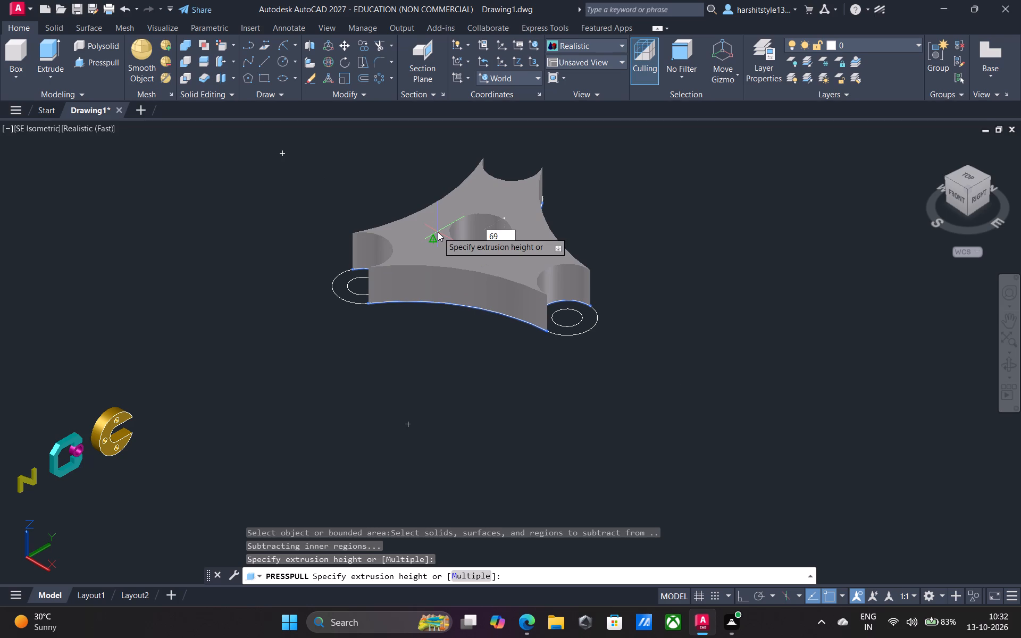
{"action": "key", "text": "BackSpace"}
{"action": "key", "text": "3"}
{"action": "key", "text": "Return"}
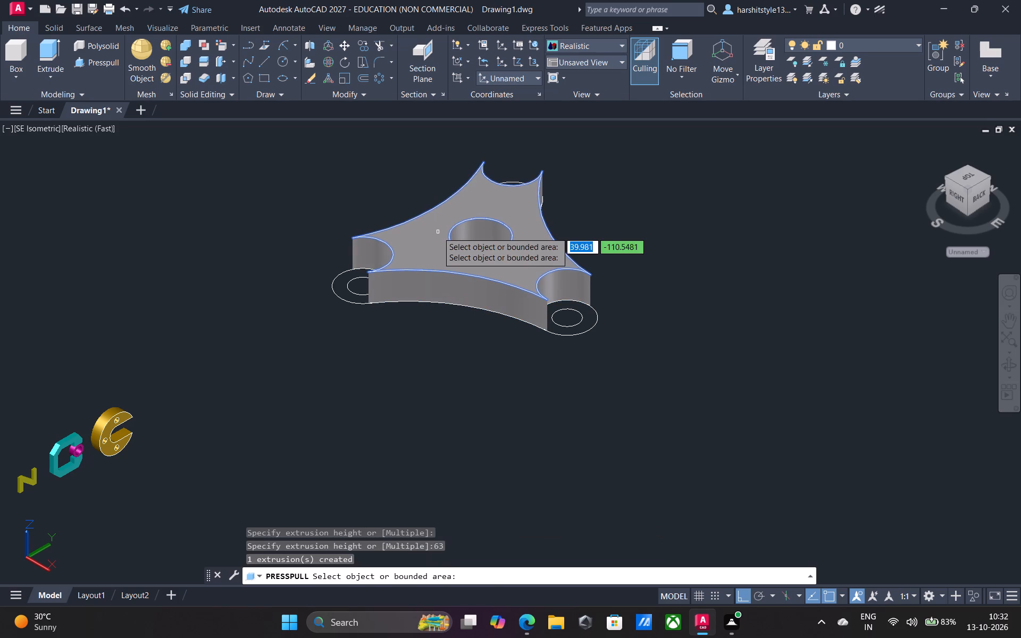
Presspull the outer circles of the left-hand and rear lugs upward to a height of 73.
{"action": "left_click", "coordinate": [345, 301]}
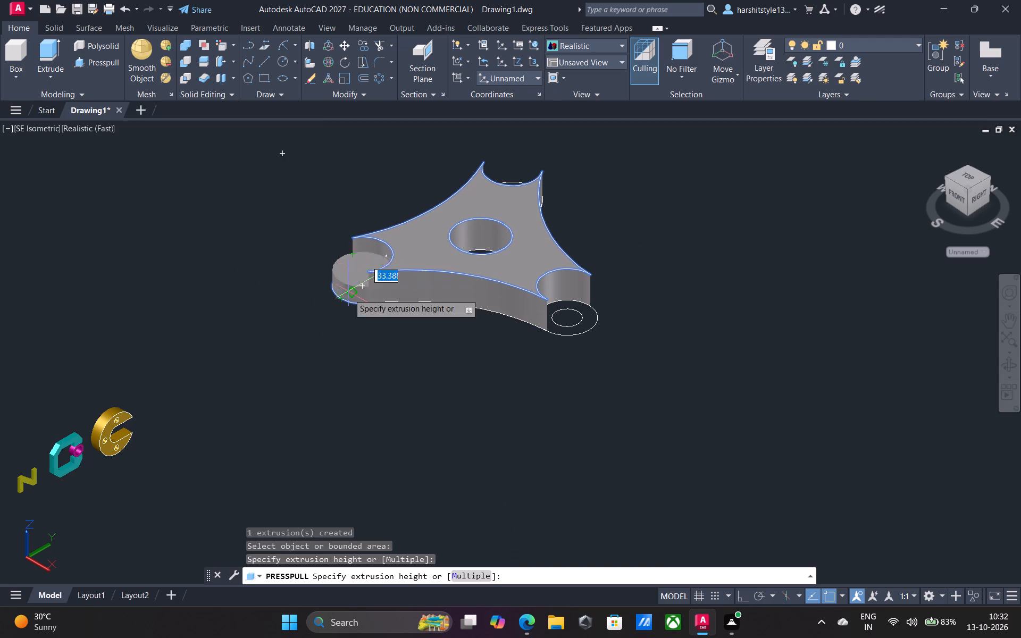
{"action": "key", "text": "Escape"}
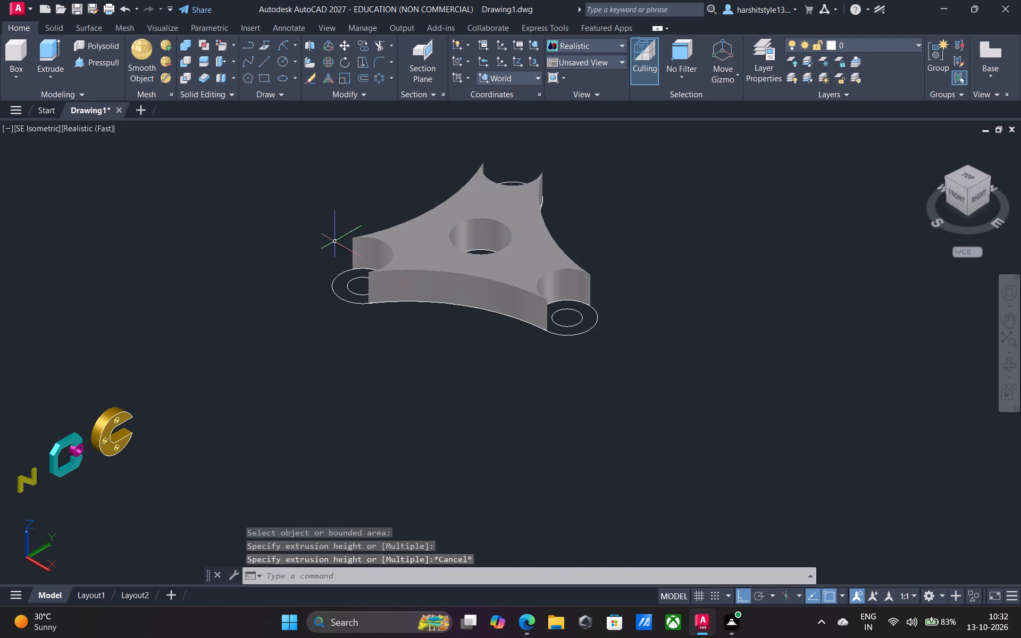
{"action": "left_click", "coordinate": [99, 58]}
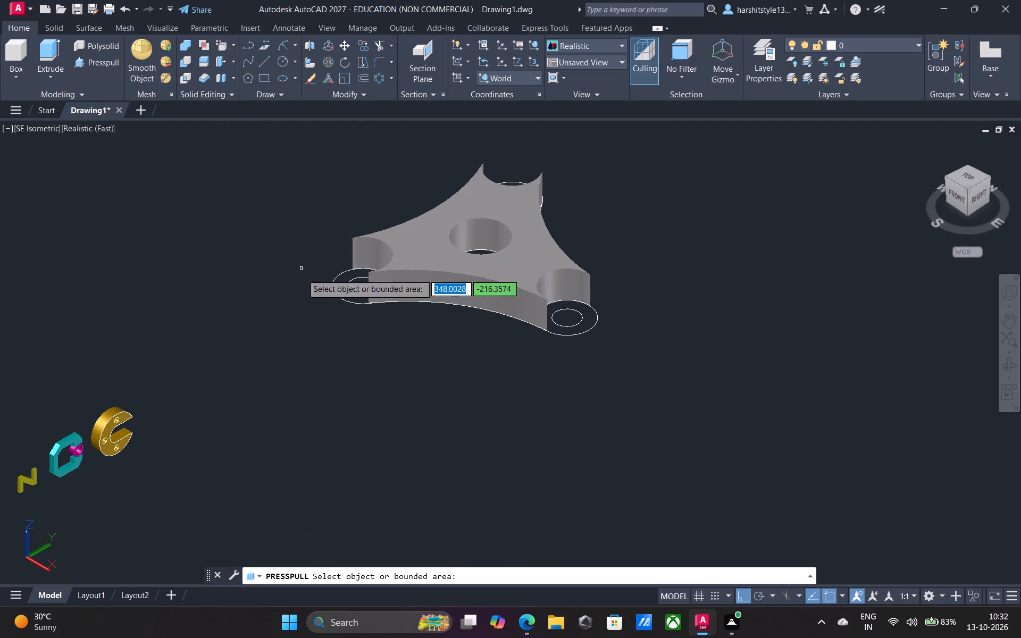
{"action": "left_click", "coordinate": [345, 300]}
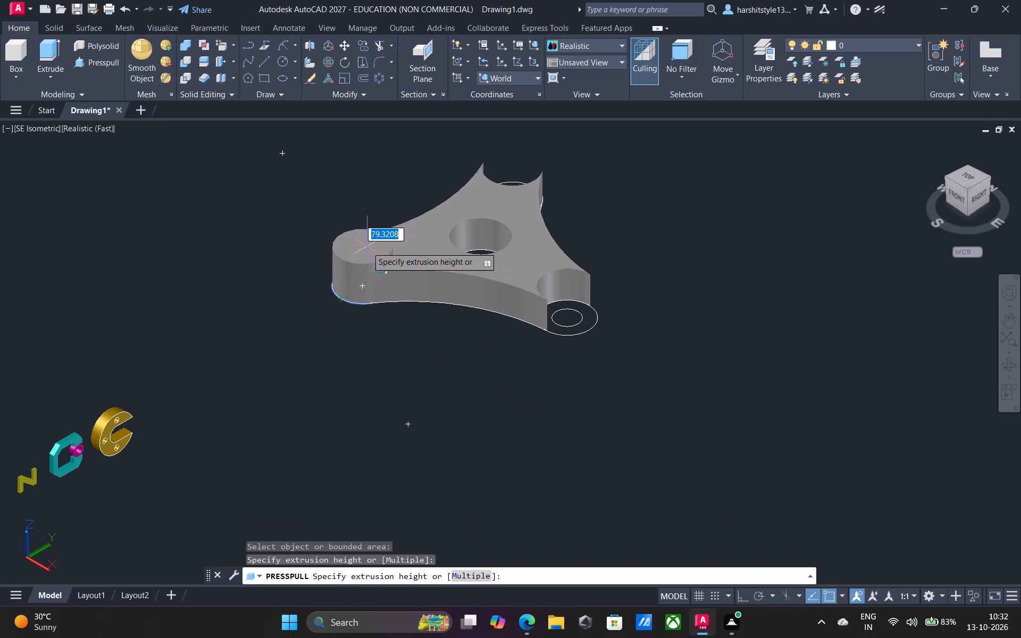
{"action": "key", "text": "7"}
{"action": "key", "text": "3"}
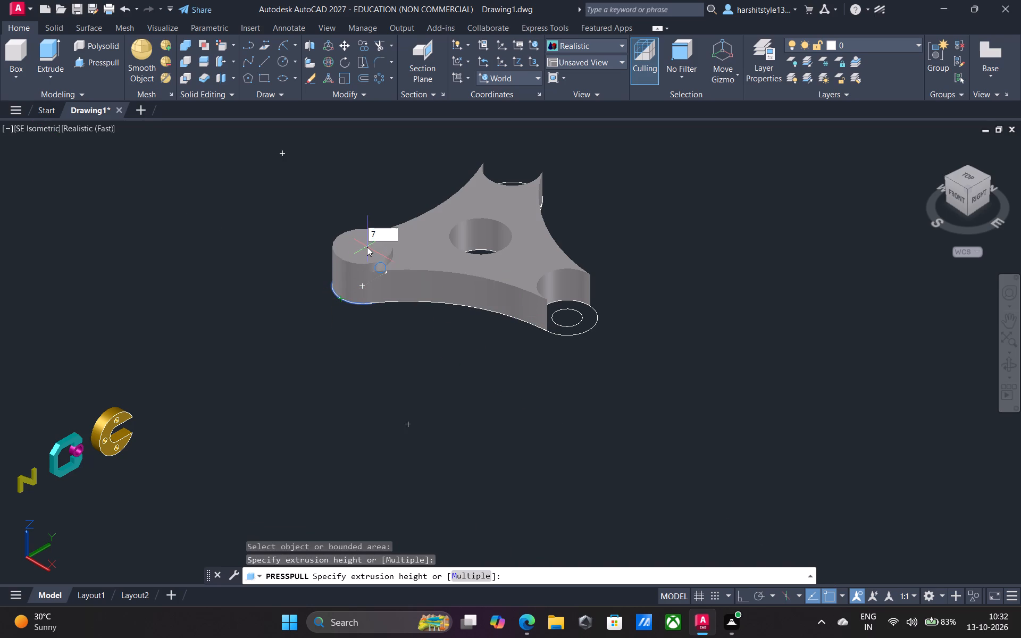
{"action": "key", "text": "Return"}
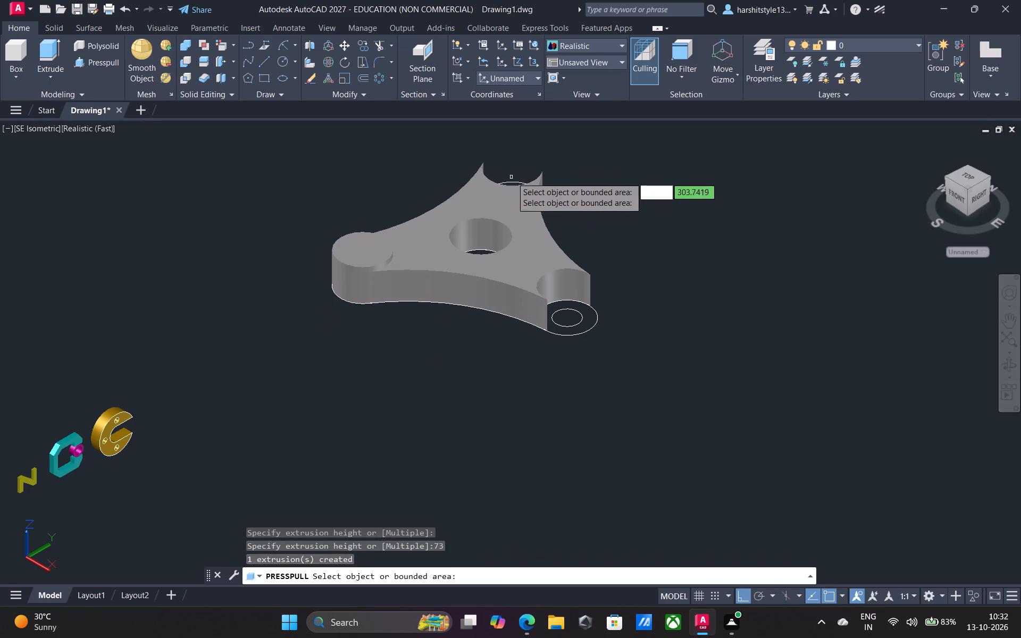
{"action": "left_click", "coordinate": [515, 180]}
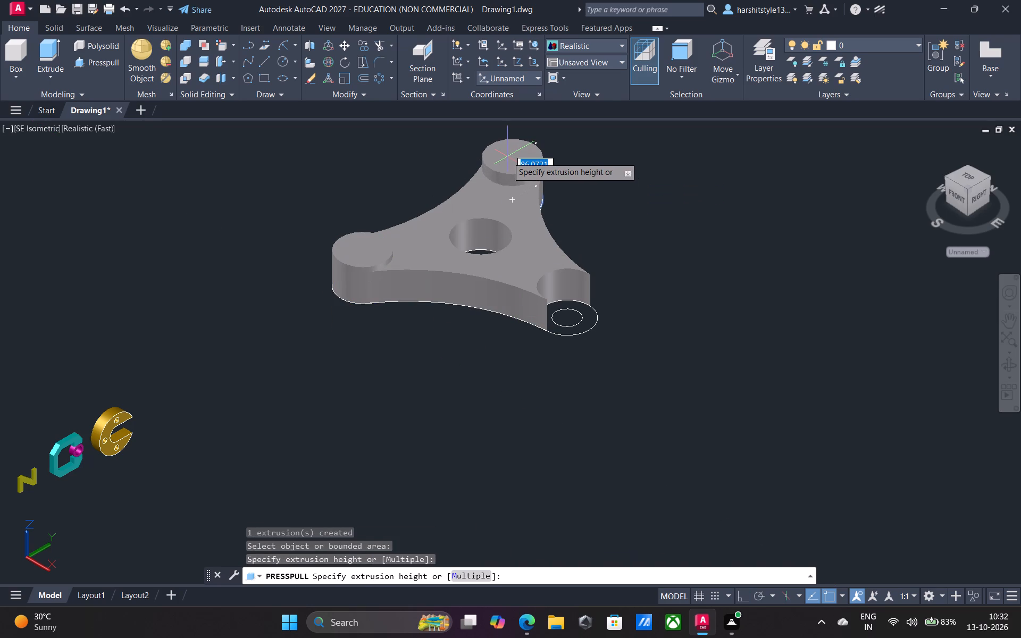
{"action": "type", "text": "73"}
{"action": "key", "text": "Return"}
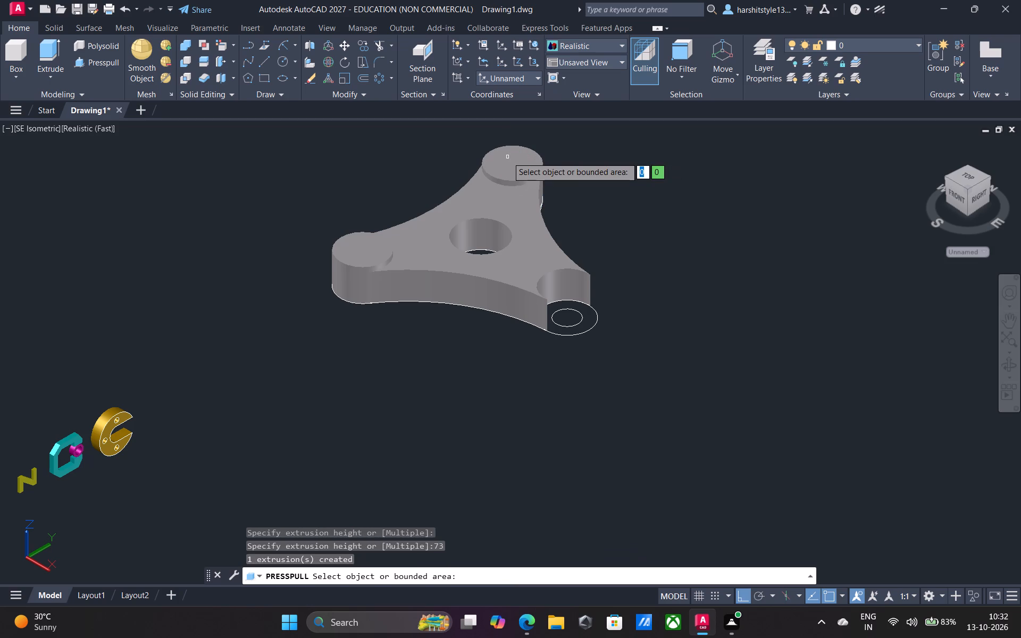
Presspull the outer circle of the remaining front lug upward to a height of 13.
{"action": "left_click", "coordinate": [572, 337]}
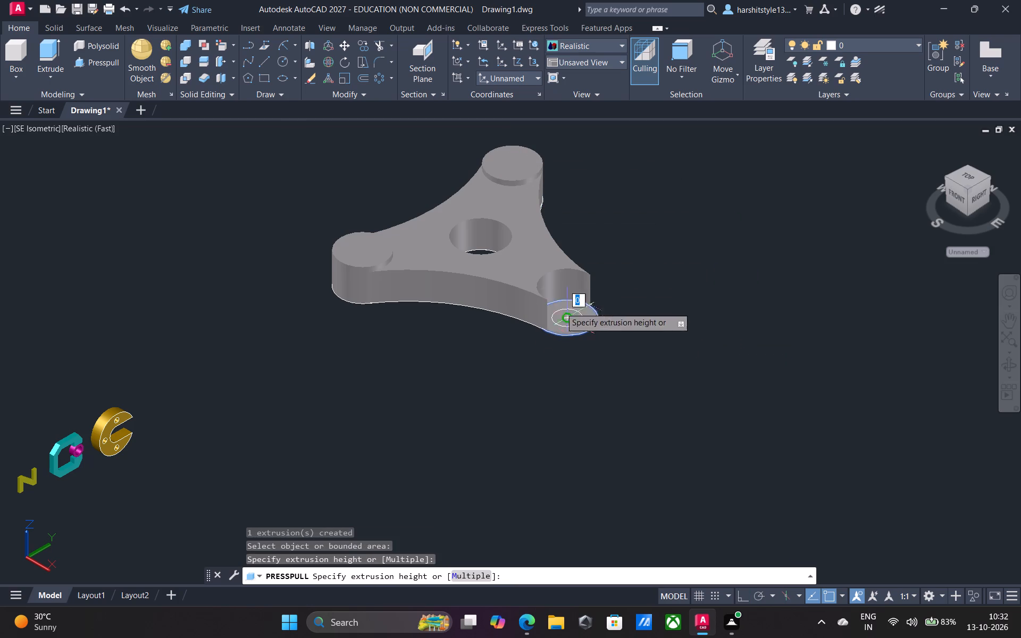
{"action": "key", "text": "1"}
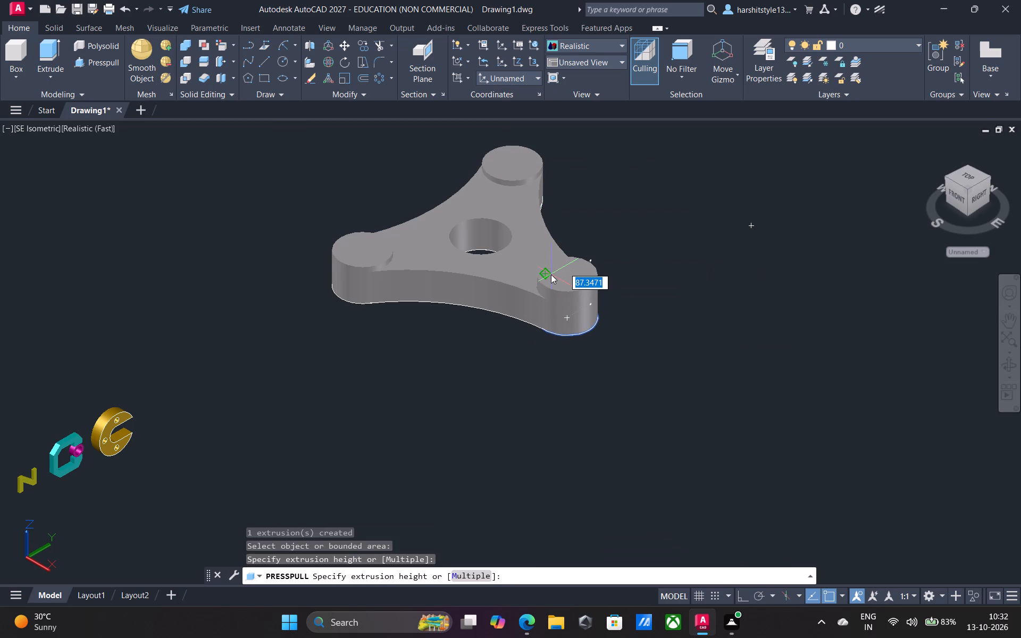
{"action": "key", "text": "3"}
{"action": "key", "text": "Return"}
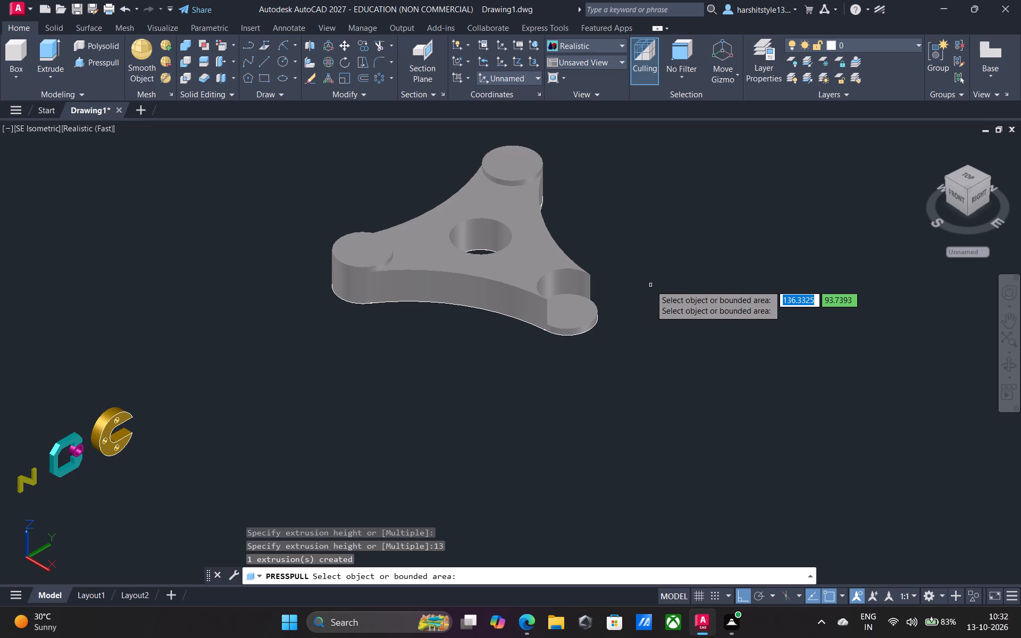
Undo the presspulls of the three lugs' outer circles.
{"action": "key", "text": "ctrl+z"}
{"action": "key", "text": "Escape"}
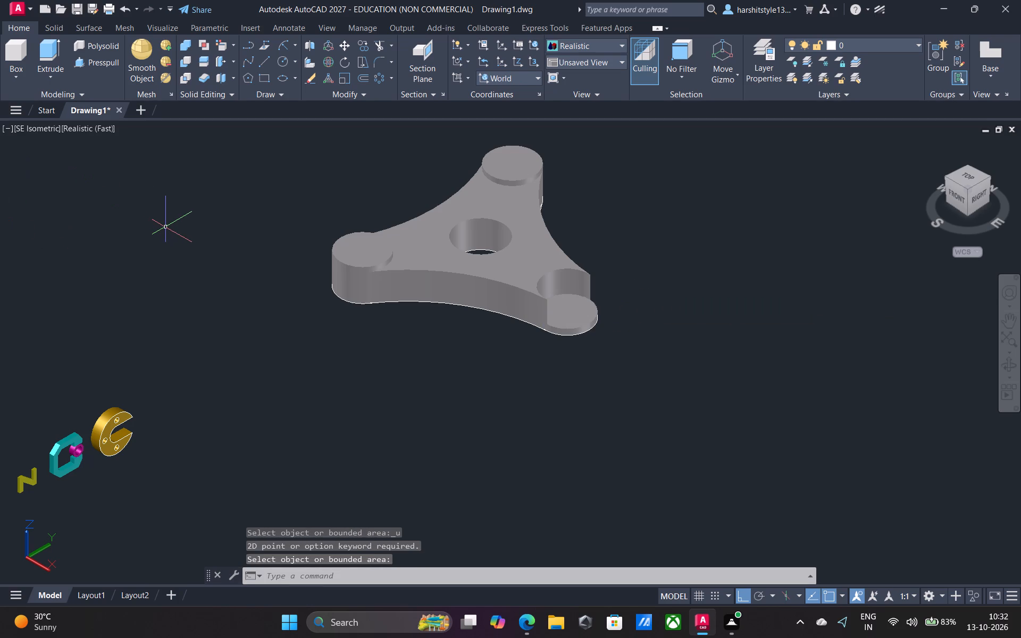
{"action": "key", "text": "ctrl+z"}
Presspull the ring between the outer and inner circles of each of the three lugs upward to a height of 73.
{"action": "middle_click_drag", "start_coordinate": [540, 245], "coordinate": [461, 367]}
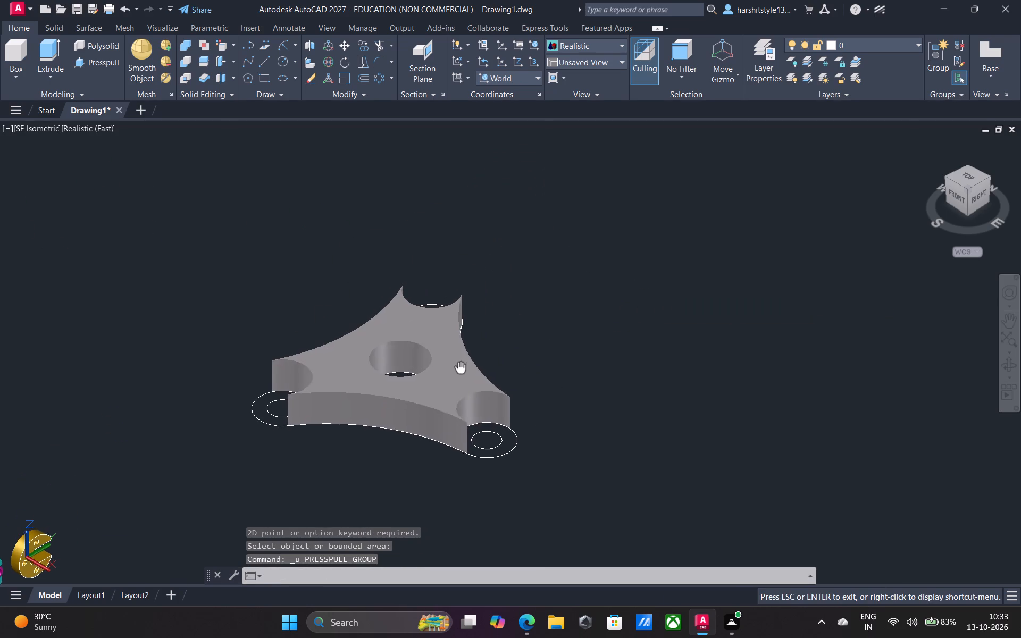
{"action": "middle_click_drag", "start_coordinate": [461, 367], "coordinate": [462, 366]}
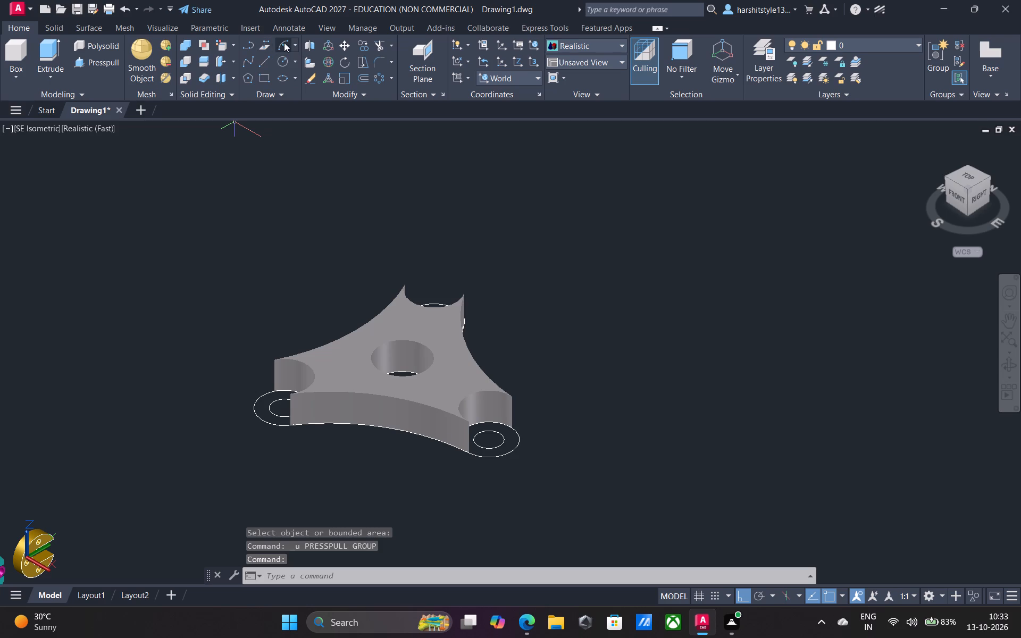
{"action": "left_click", "coordinate": [106, 60]}
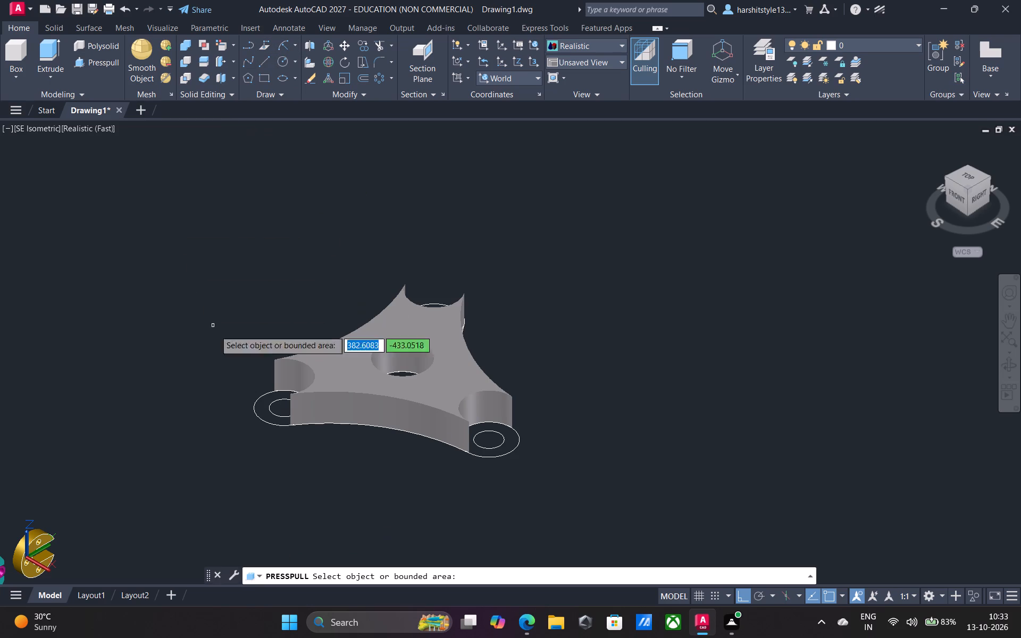
{"action": "left_click", "coordinate": [276, 419]}
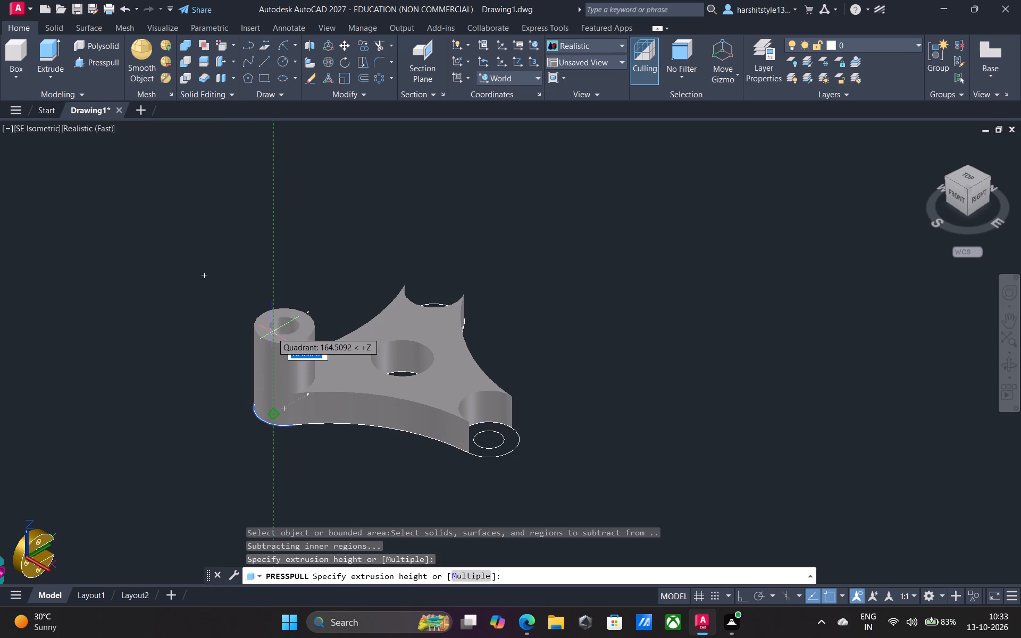
{"action": "key", "text": "7"}
{"action": "key", "text": "3"}
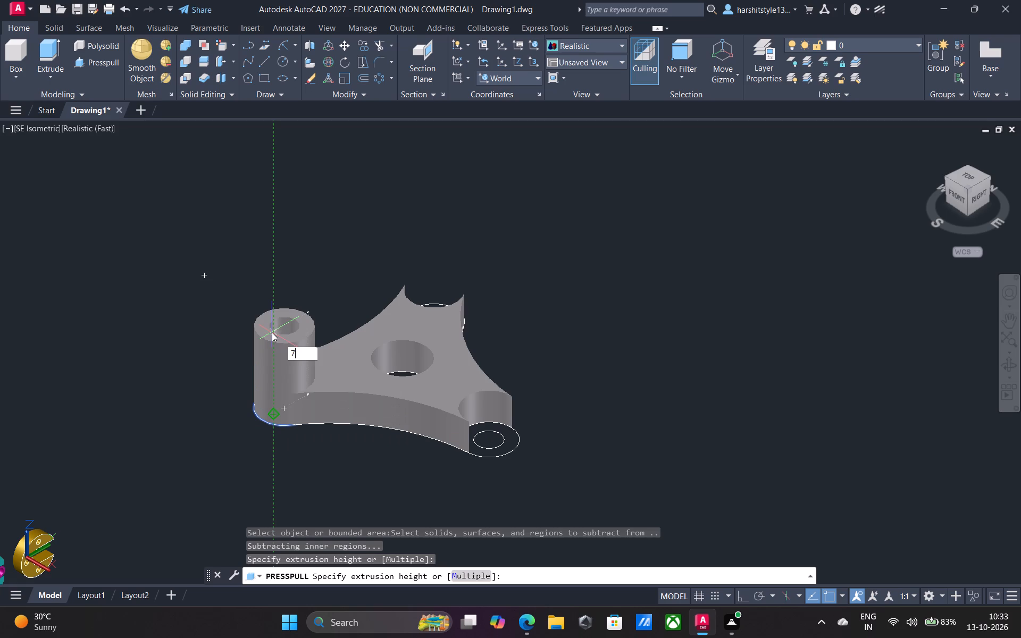
{"action": "key", "text": "Return"}
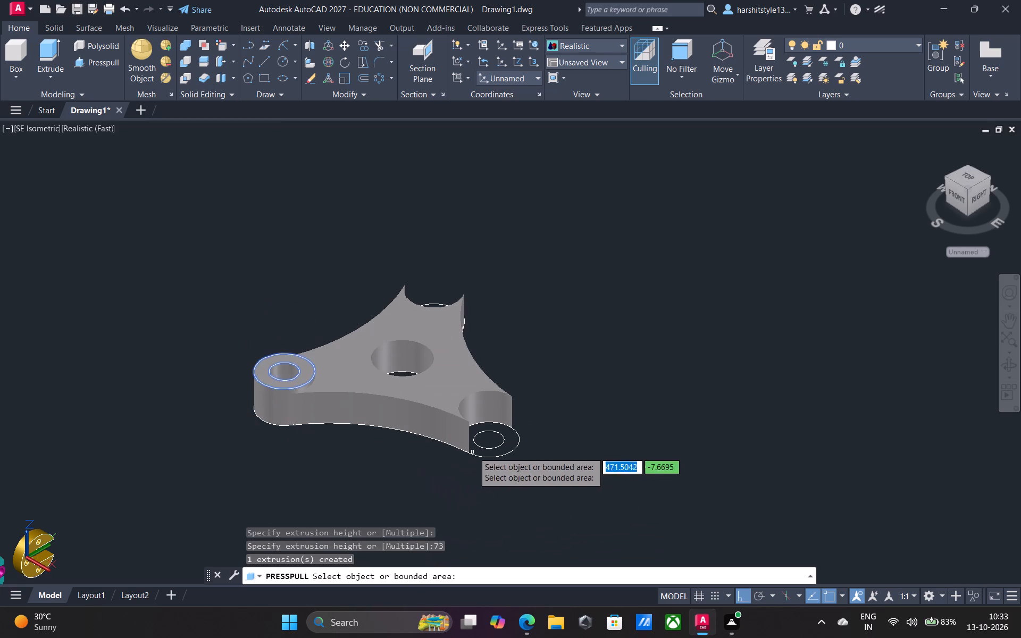
{"action": "left_click", "coordinate": [490, 452]}
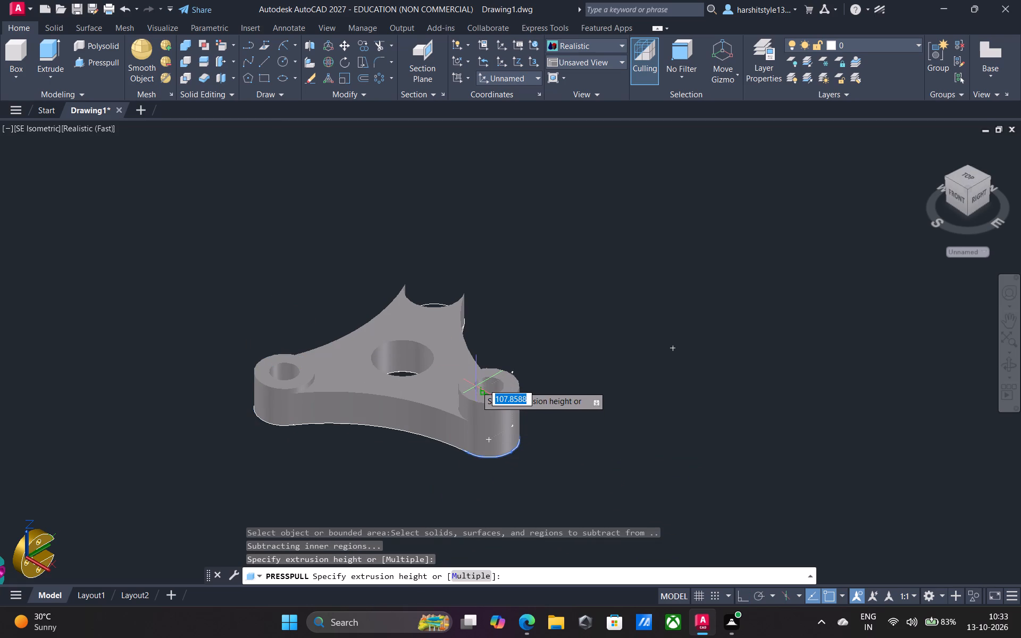
{"action": "type", "text": "73"}
{"action": "key", "text": "Return"}
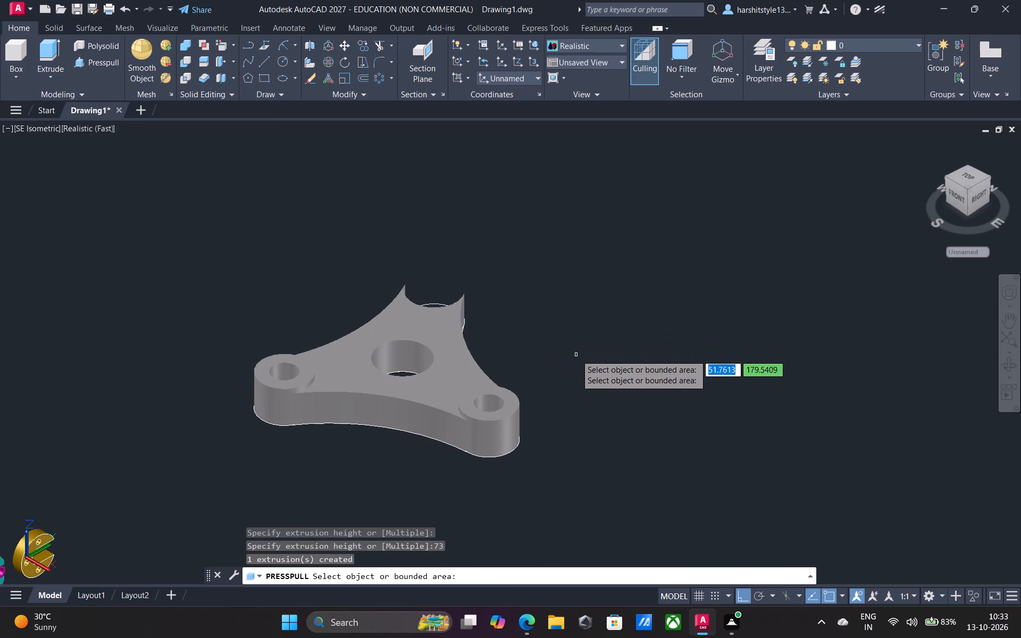
{"action": "middle_click_drag", "start_coordinate": [576, 355], "coordinate": [408, 384], "text": "shift"}
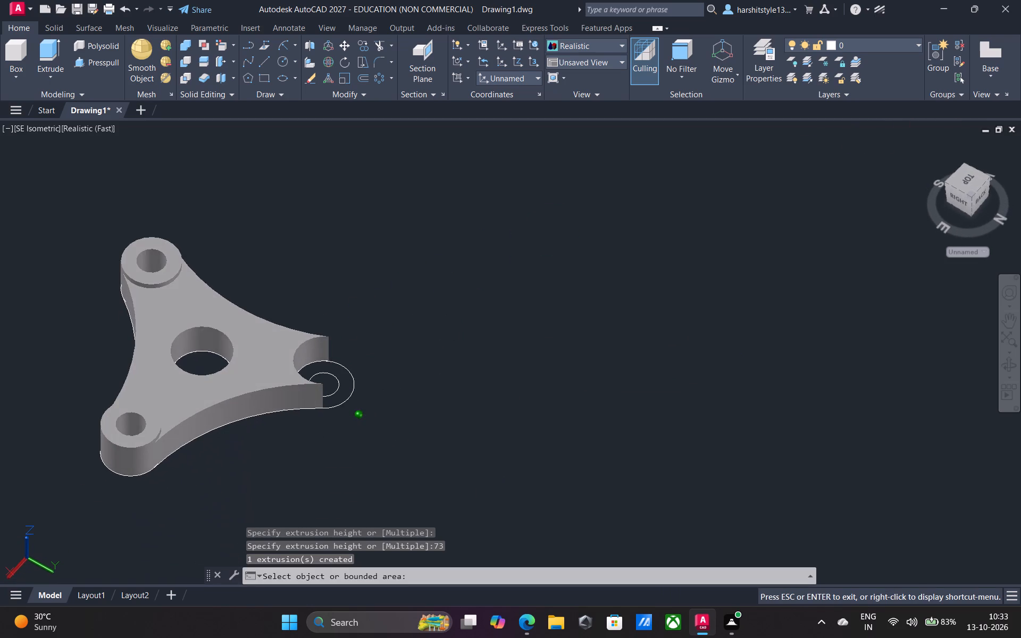
{"action": "middle_click_drag", "start_coordinate": [408, 384], "coordinate": [408, 384], "text": "shift"}
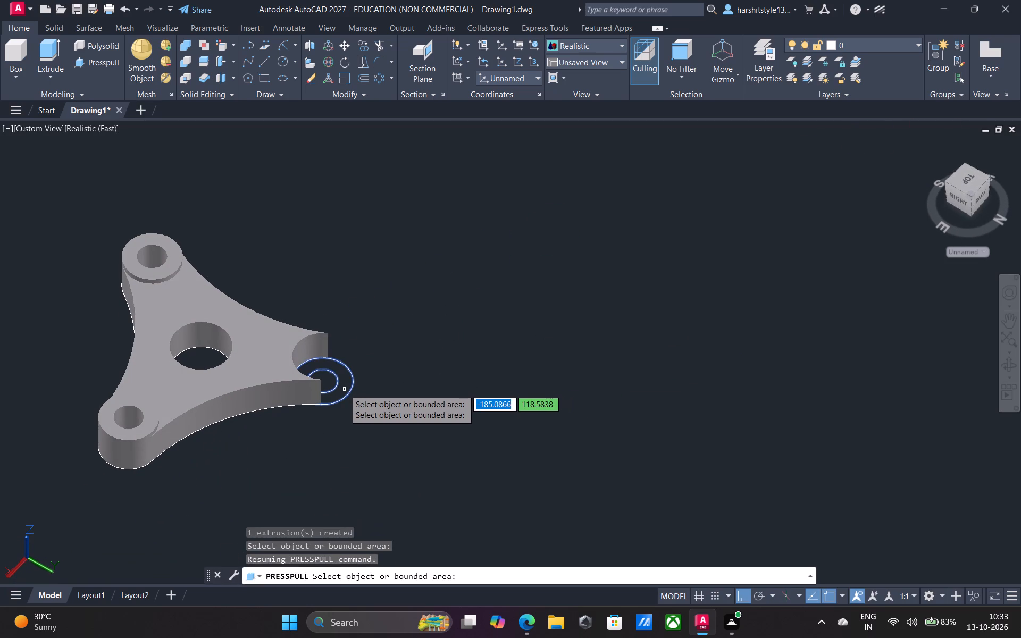
{"action": "left_click", "coordinate": [344, 389]}
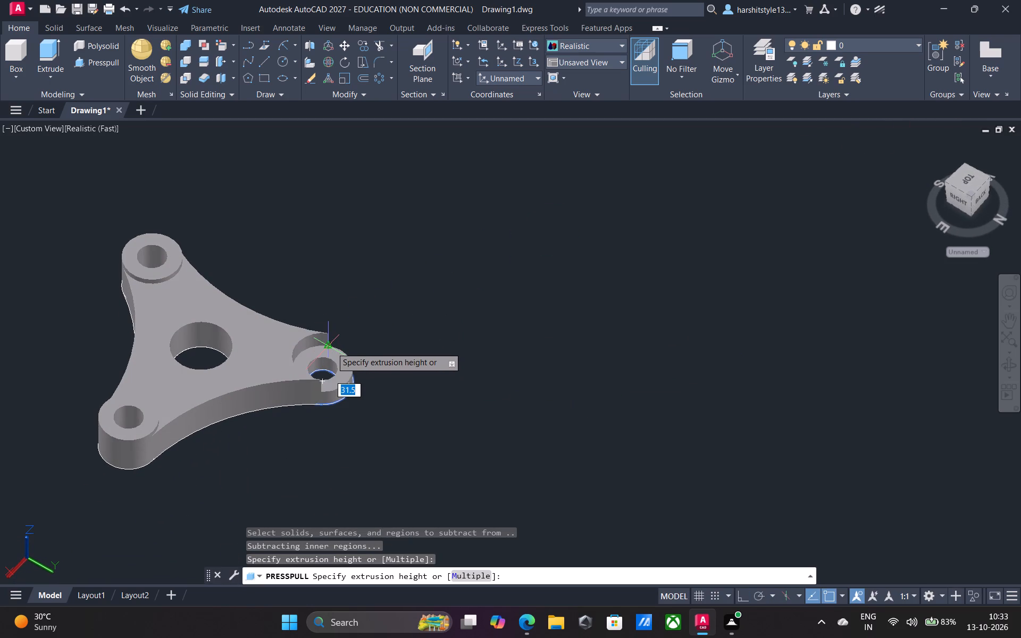
{"action": "type", "text": "73"}
{"action": "key", "text": "Return"}
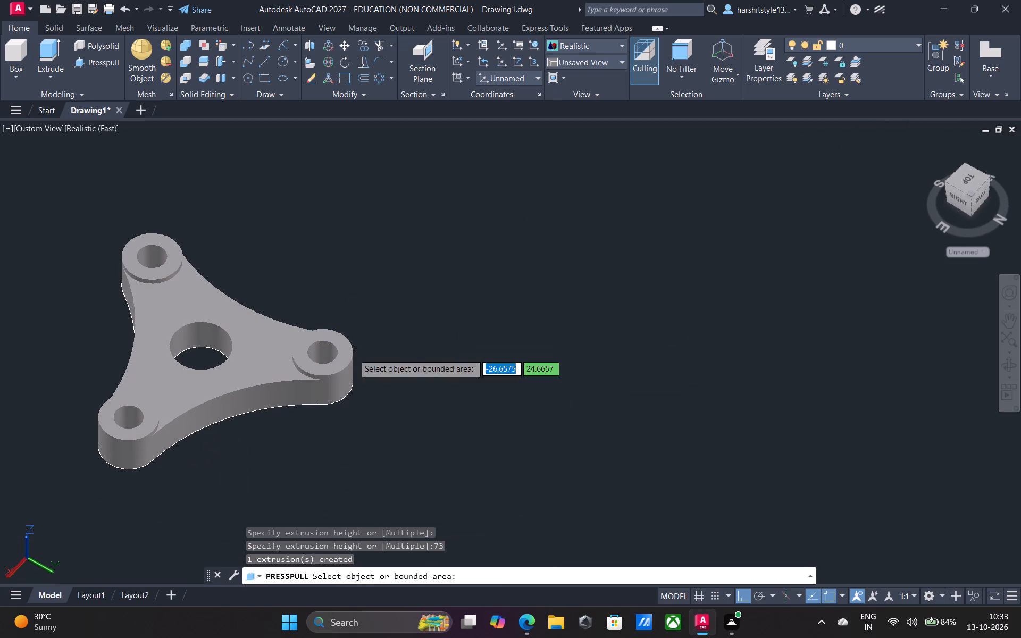
{"action": "key", "text": "Escape"}
Set the view to SE Isometric and the coordinate system to World.
{"action": "left_click", "coordinate": [47, 130]}
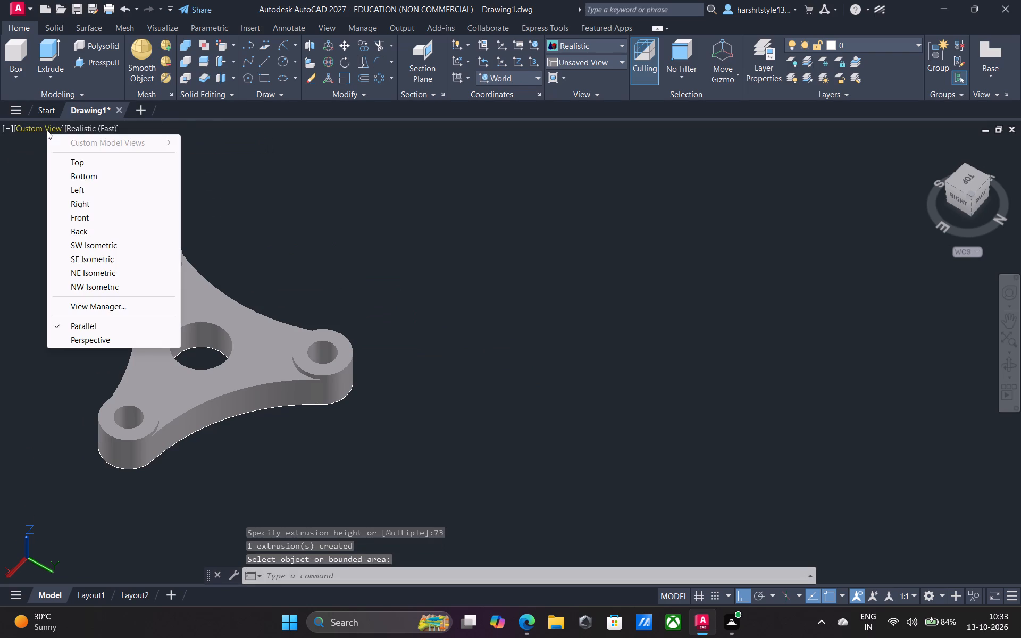
{"action": "left_click", "coordinate": [95, 210]}
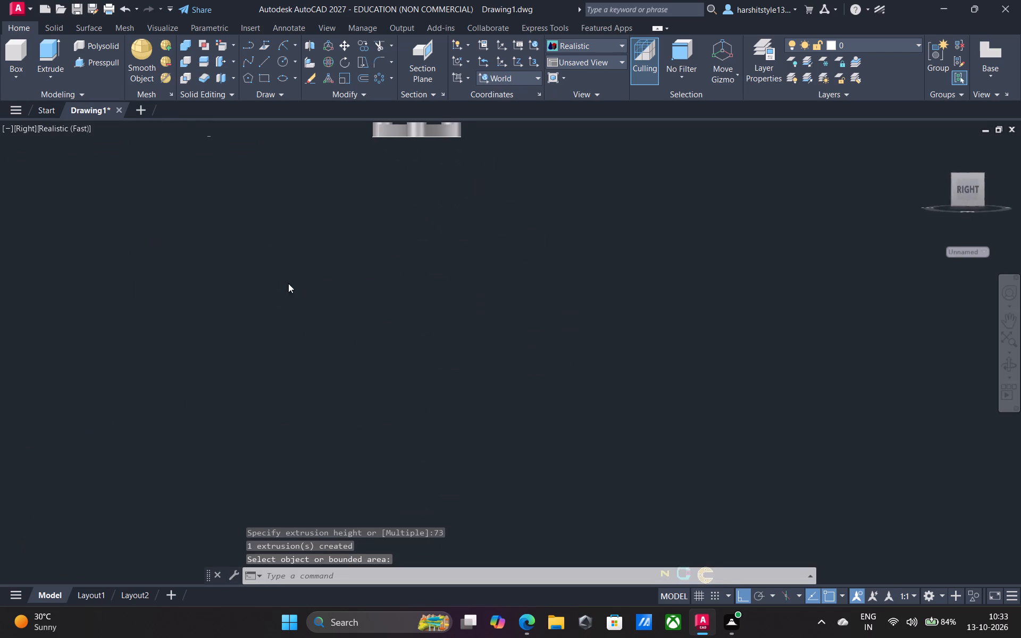
{"action": "left_click", "coordinate": [28, 129]}
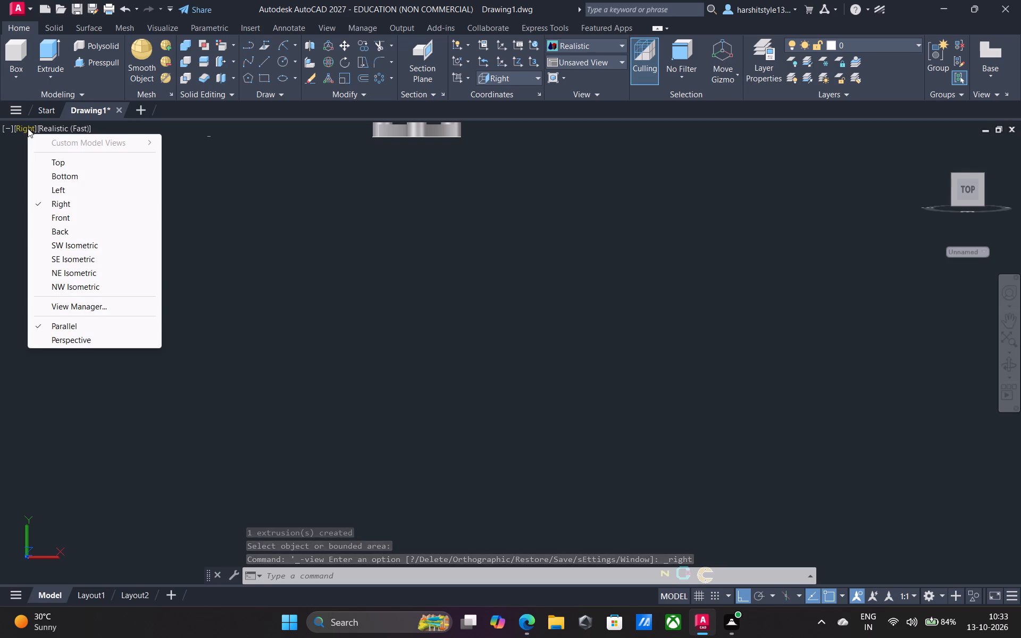
{"action": "left_click", "coordinate": [107, 248]}
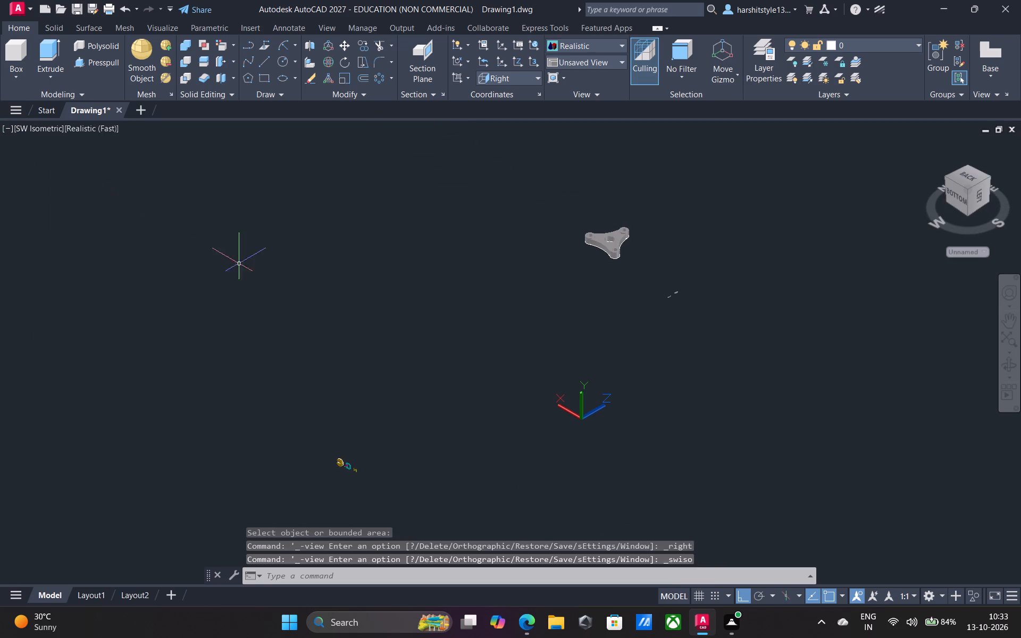
{"action": "left_click", "coordinate": [34, 130]}
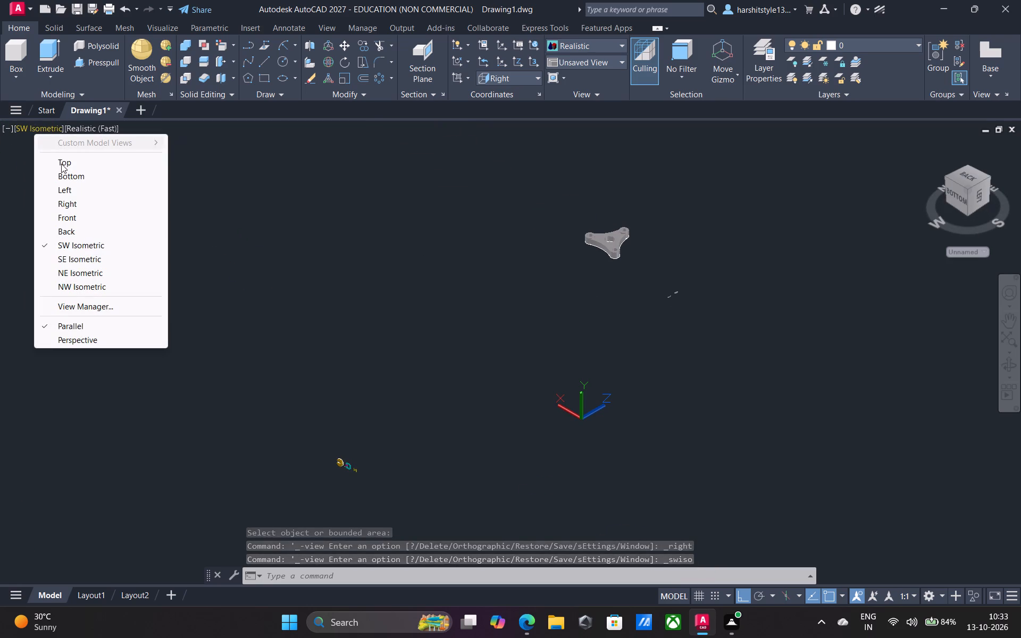
{"action": "left_click", "coordinate": [104, 260]}
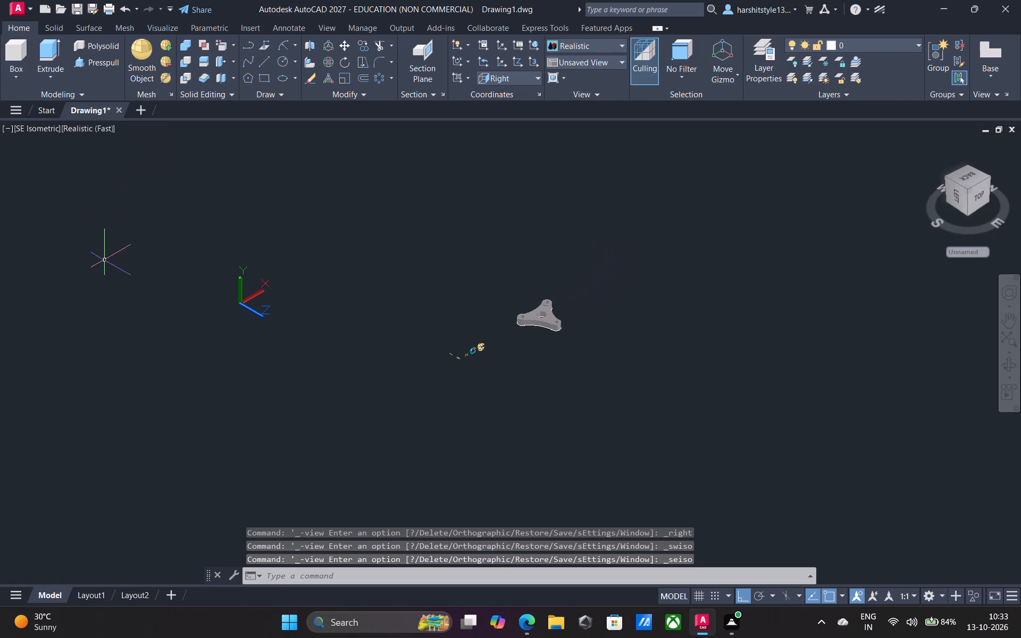
{"action": "left_click", "coordinate": [535, 77]}
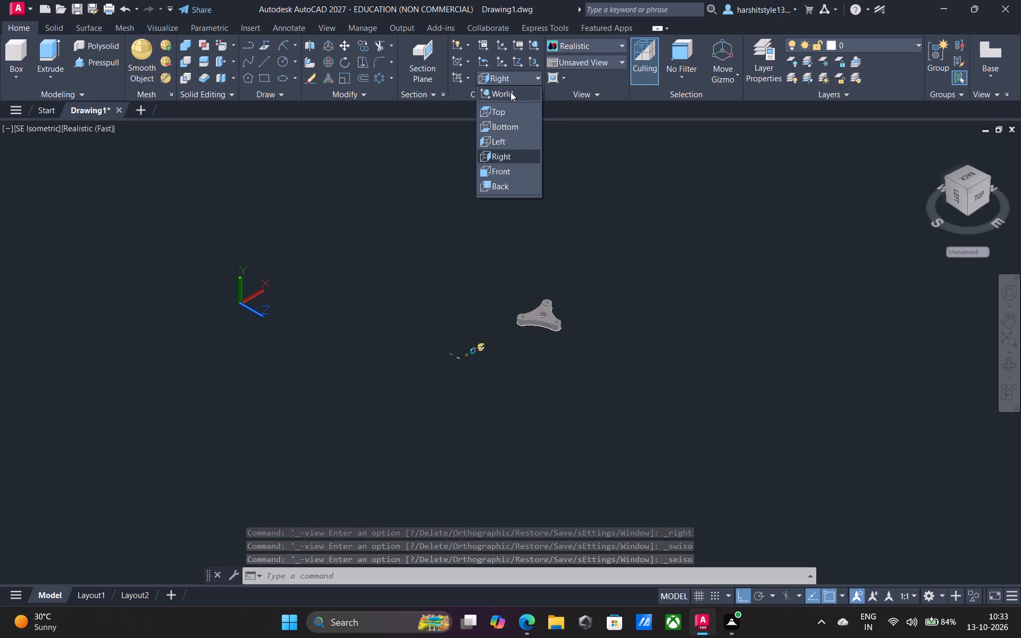
{"action": "left_click", "coordinate": [510, 92]}
Move the whole three-lug flange about 440 units at 270°, toward the smaller coloured parts, using its central hole as base point.
{"action": "scroll", "coordinate": [556, 412], "scroll_direction": "up", "scroll_amount": 2}
{"action": "scroll", "coordinate": [454, 322], "scroll_direction": "up", "scroll_amount": 2}
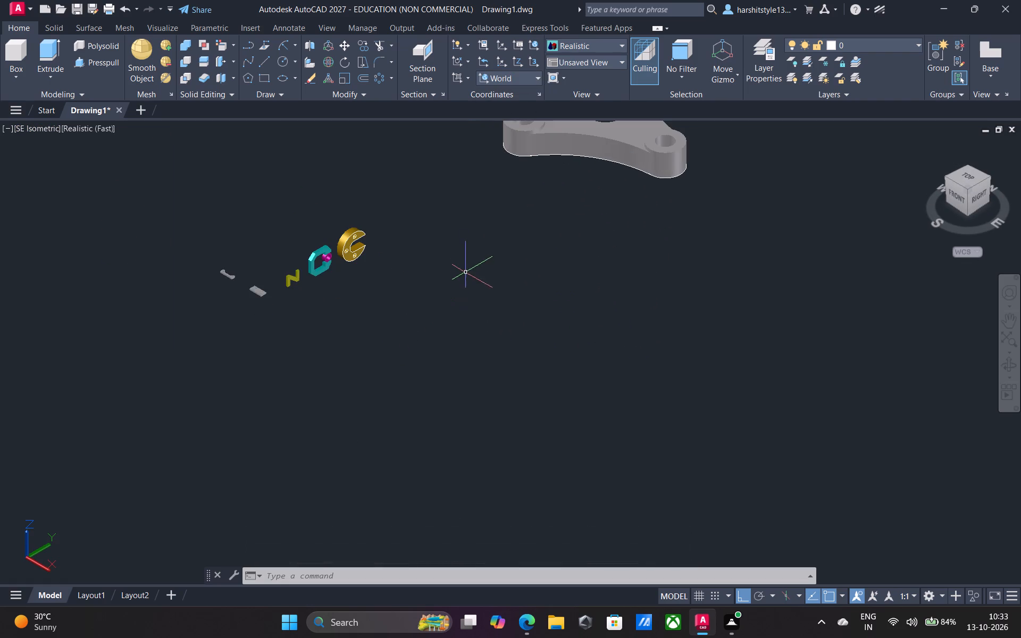
{"action": "scroll", "coordinate": [455, 256], "scroll_direction": "down", "scroll_amount": 1}
{"action": "middle_click_drag", "start_coordinate": [455, 256], "coordinate": [455, 326]}
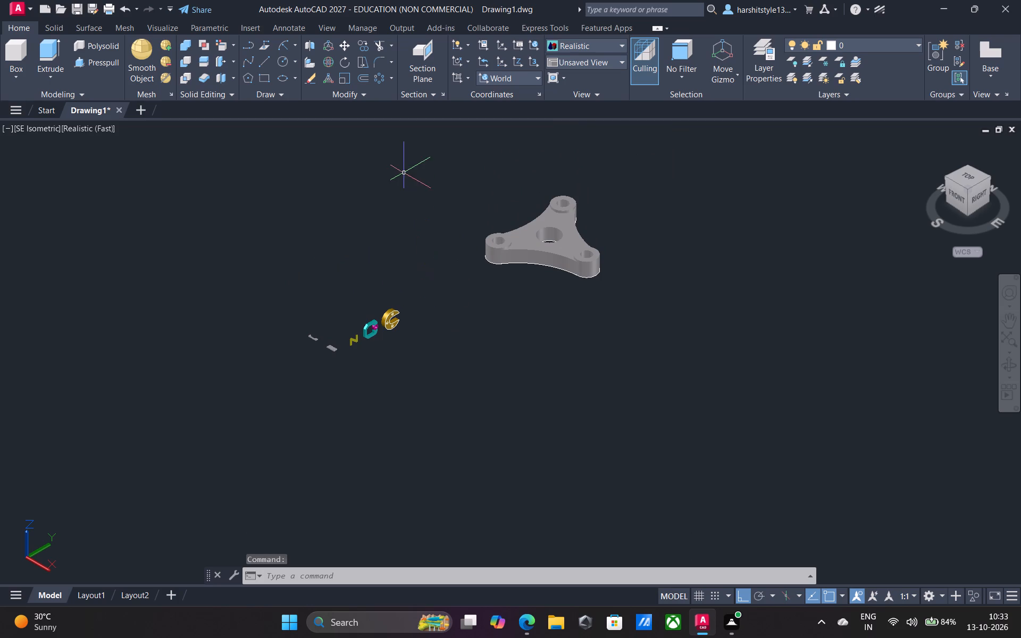
{"action": "left_click", "coordinate": [415, 148]}
{"action": "left_click", "coordinate": [671, 321]}
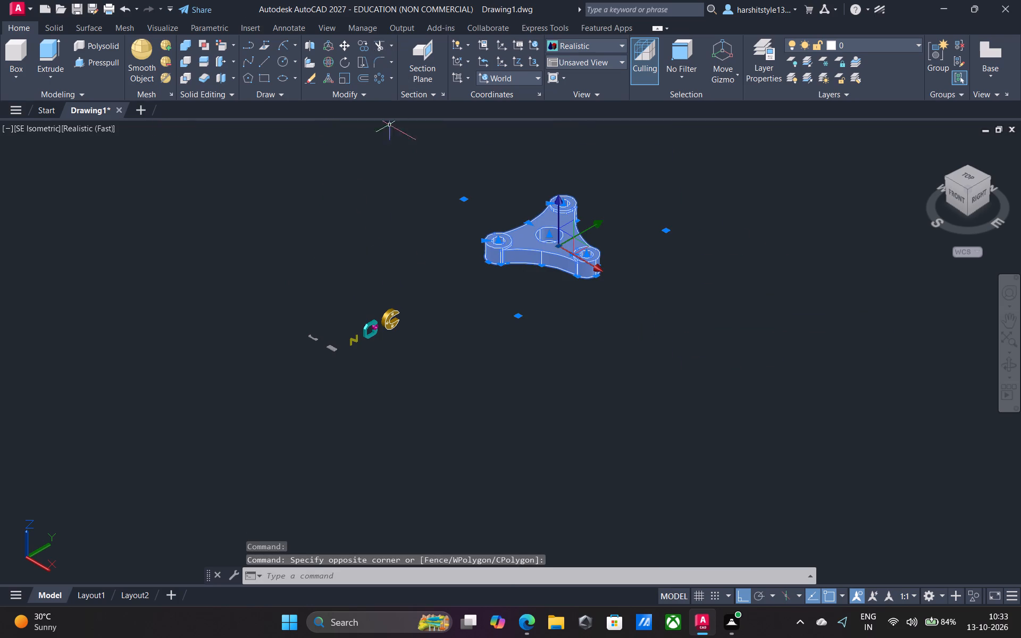
{"action": "scroll", "coordinate": [413, 307], "scroll_direction": "up", "scroll_amount": 2}
{"action": "middle_click_drag", "start_coordinate": [409, 303], "coordinate": [457, 289]}
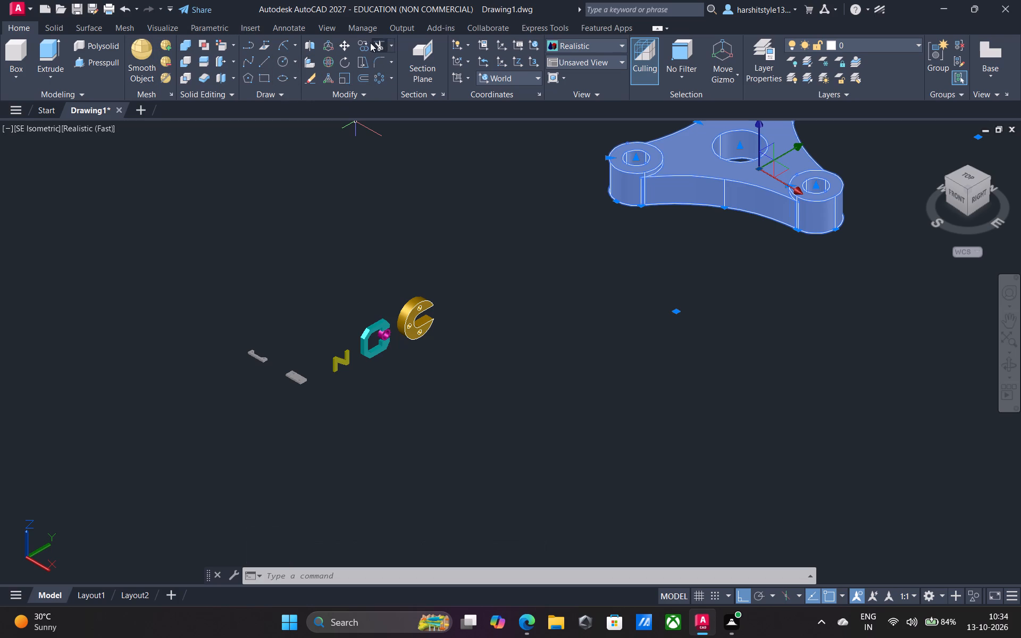
{"action": "left_click", "coordinate": [344, 45]}
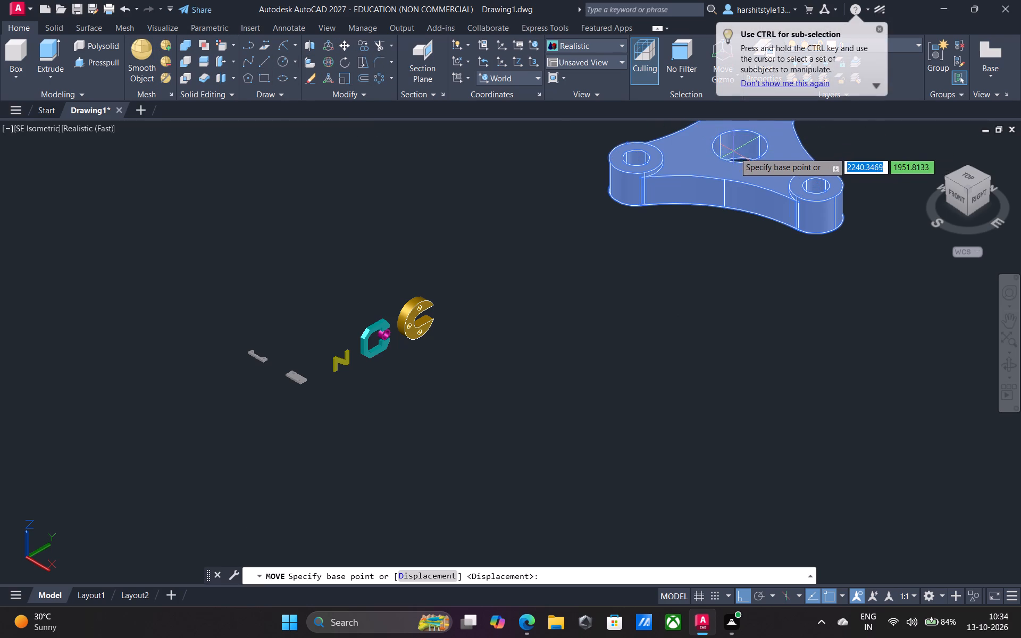
{"action": "left_click", "coordinate": [741, 171]}
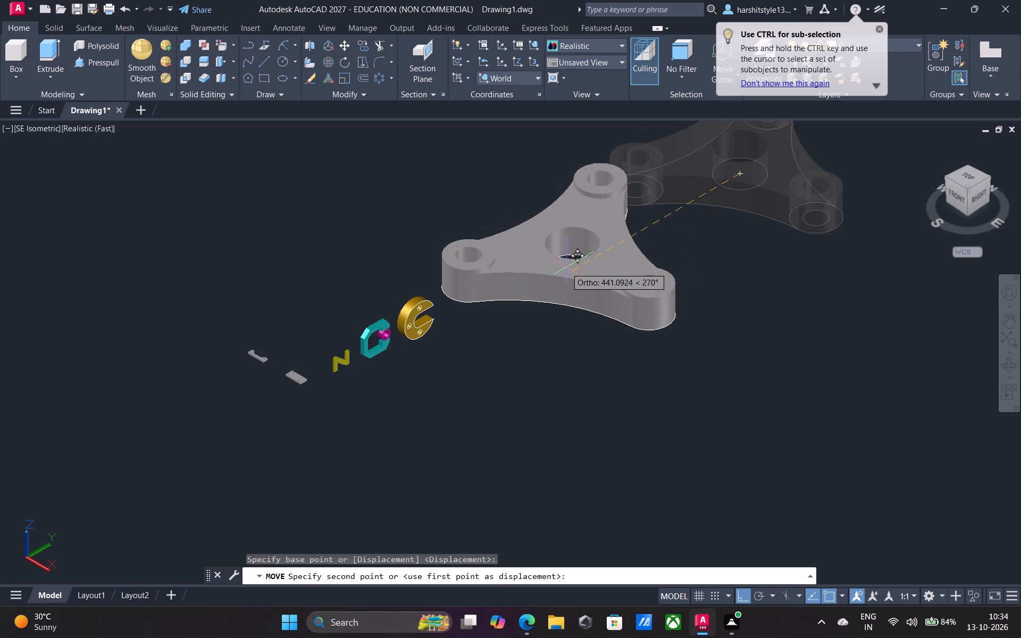
{"action": "left_click", "coordinate": [568, 267]}
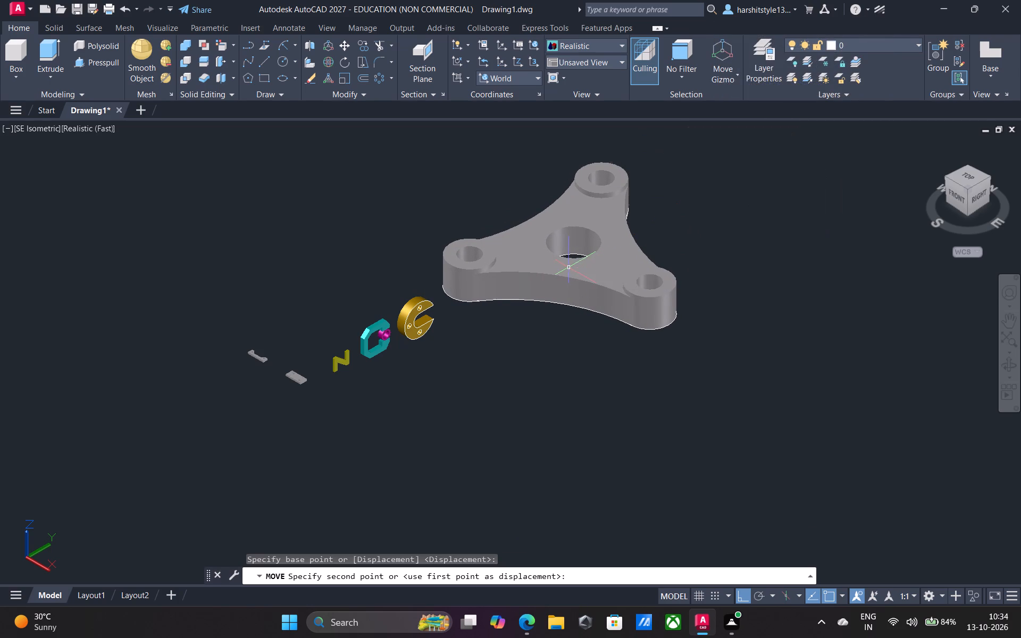
Set the colour of the flange's central body to Cyan.
{"action": "double_click", "coordinate": [535, 262]}
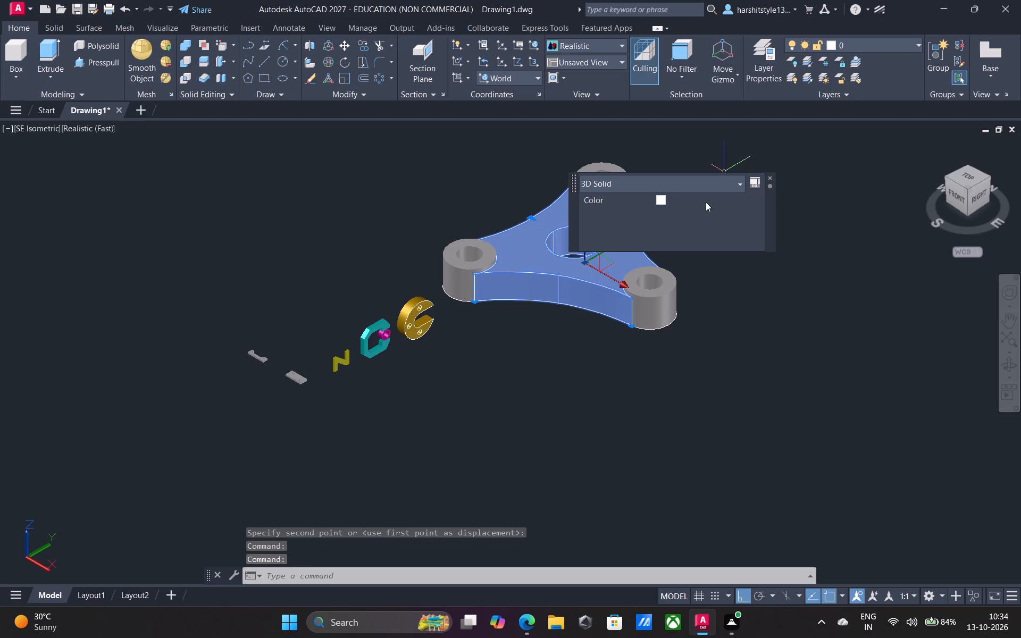
{"action": "left_click", "coordinate": [706, 198]}
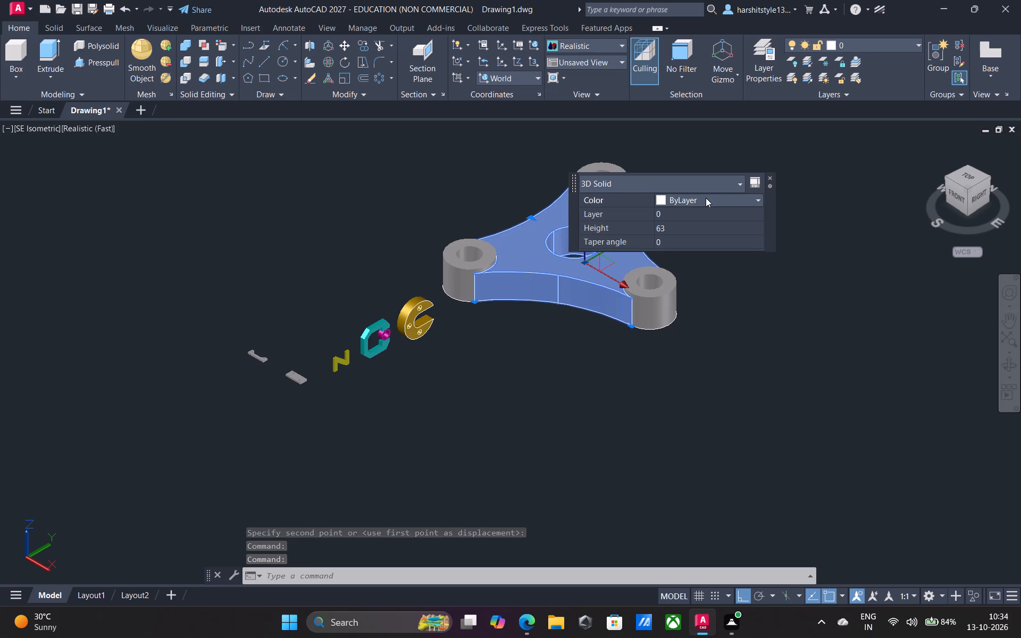
{"action": "left_click", "coordinate": [759, 197]}
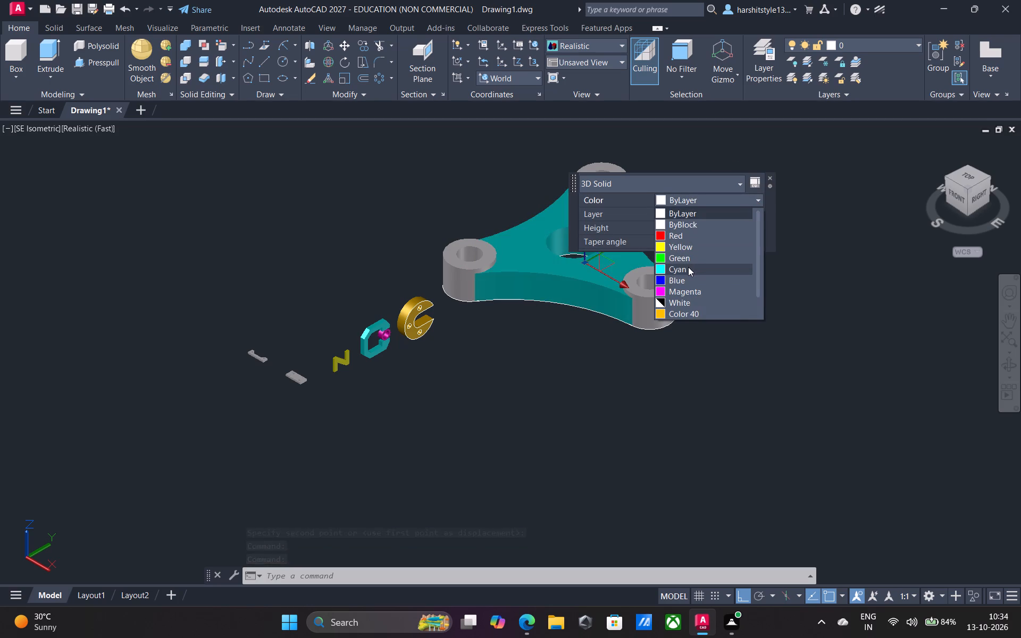
{"action": "left_click", "coordinate": [691, 265]}
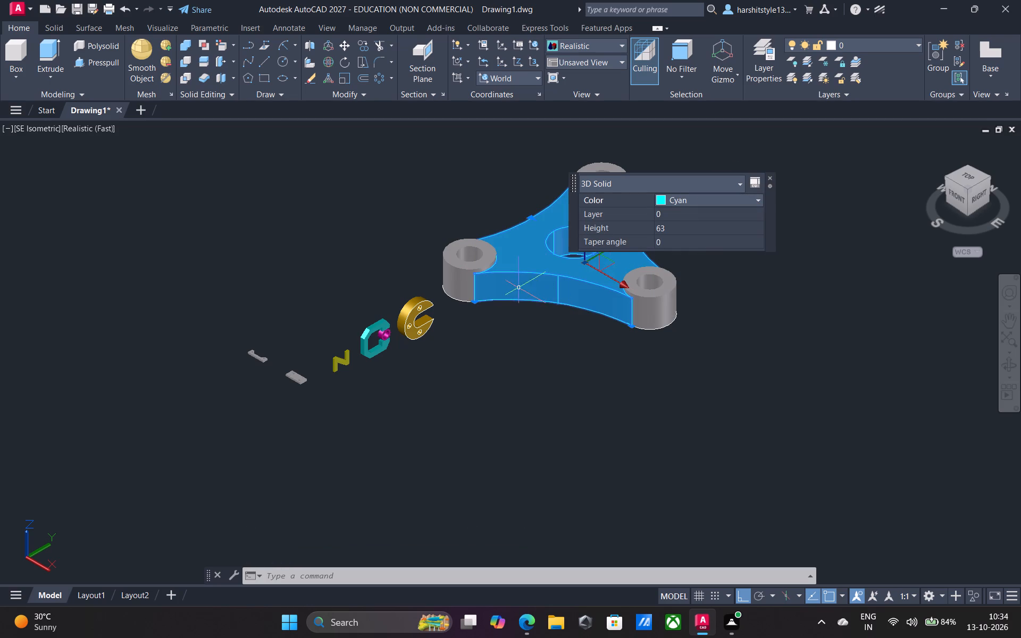
{"action": "left_click", "coordinate": [771, 176]}
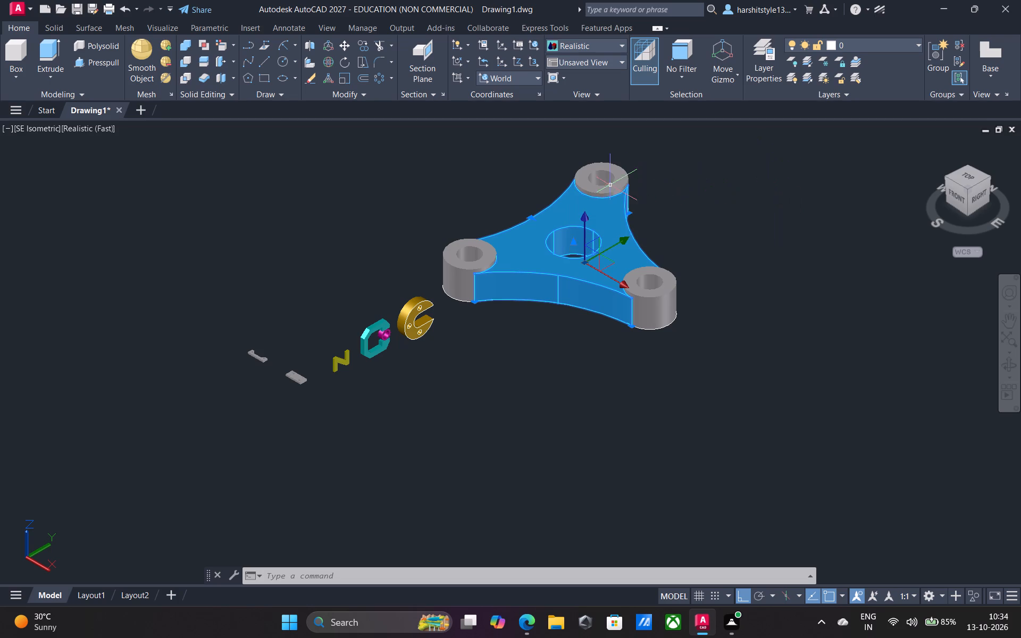
Set the colour of the three lug bosses, selected together with the flange body, to Cyan.
{"action": "left_click", "coordinate": [607, 186]}
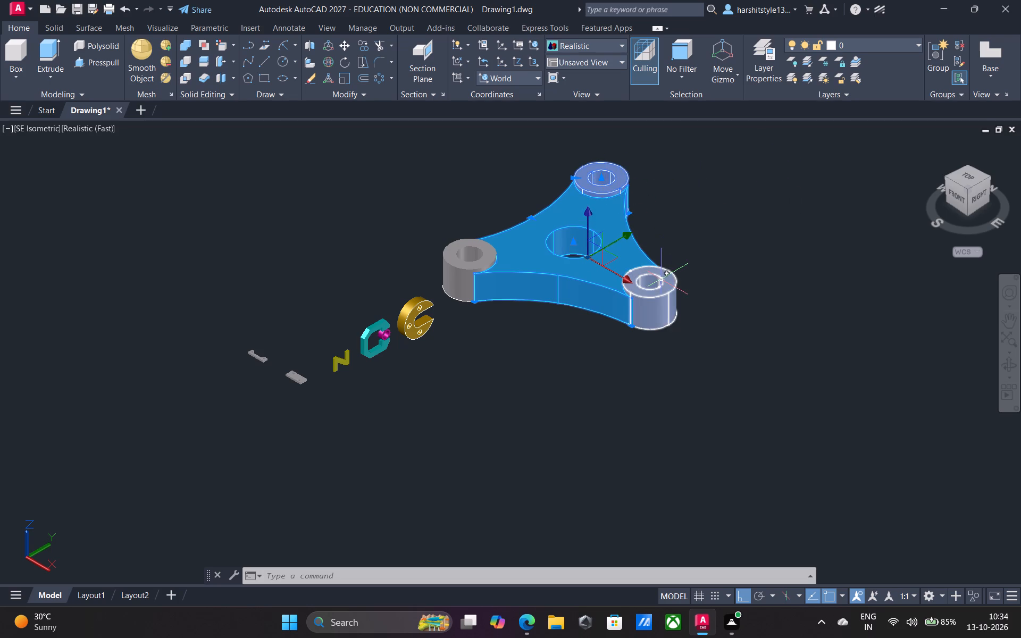
{"action": "left_click", "coordinate": [661, 279]}
{"action": "left_click", "coordinate": [456, 265]}
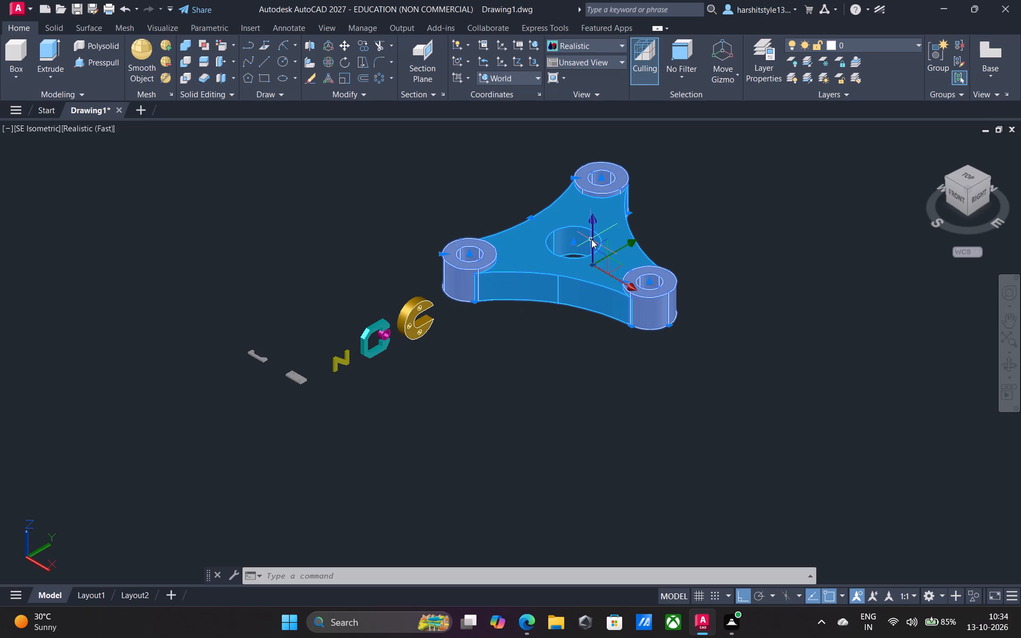
{"action": "right_click", "coordinate": [656, 273]}
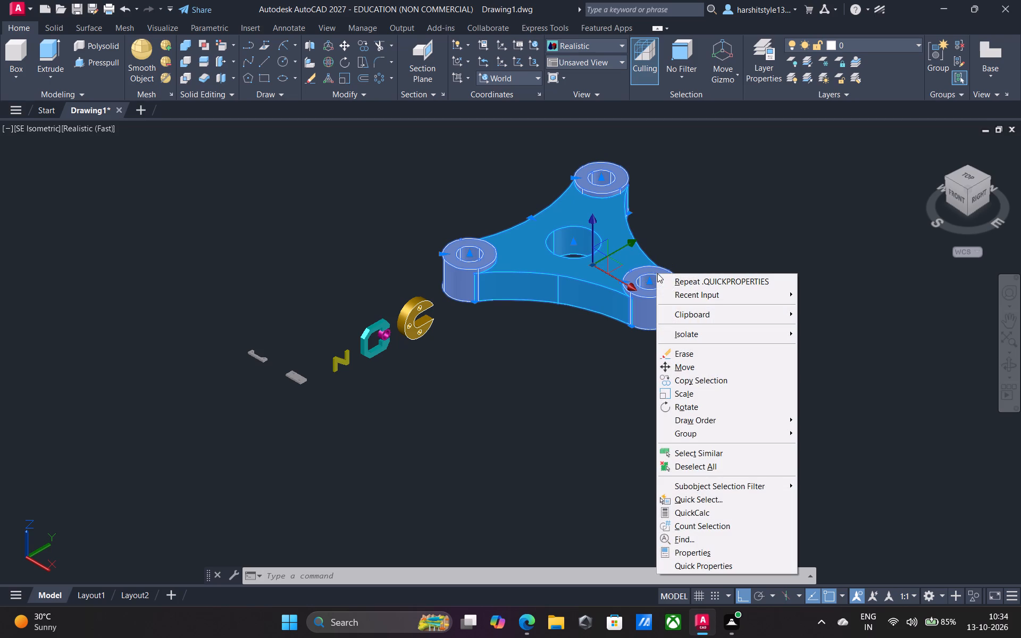
{"action": "double_click", "coordinate": [462, 264]}
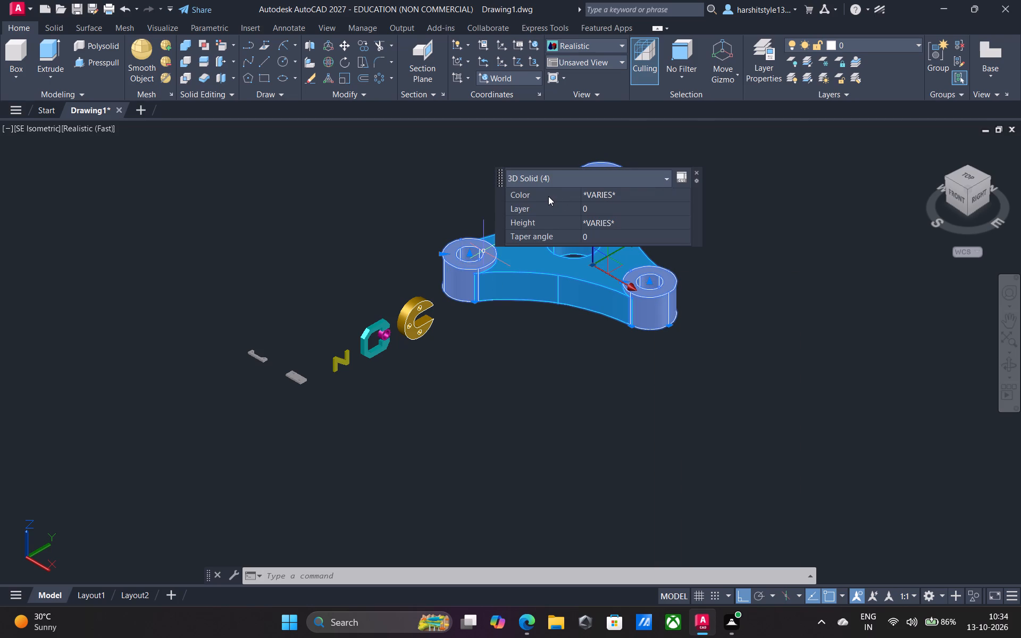
{"action": "left_click", "coordinate": [548, 196]}
{"action": "left_click", "coordinate": [684, 195]}
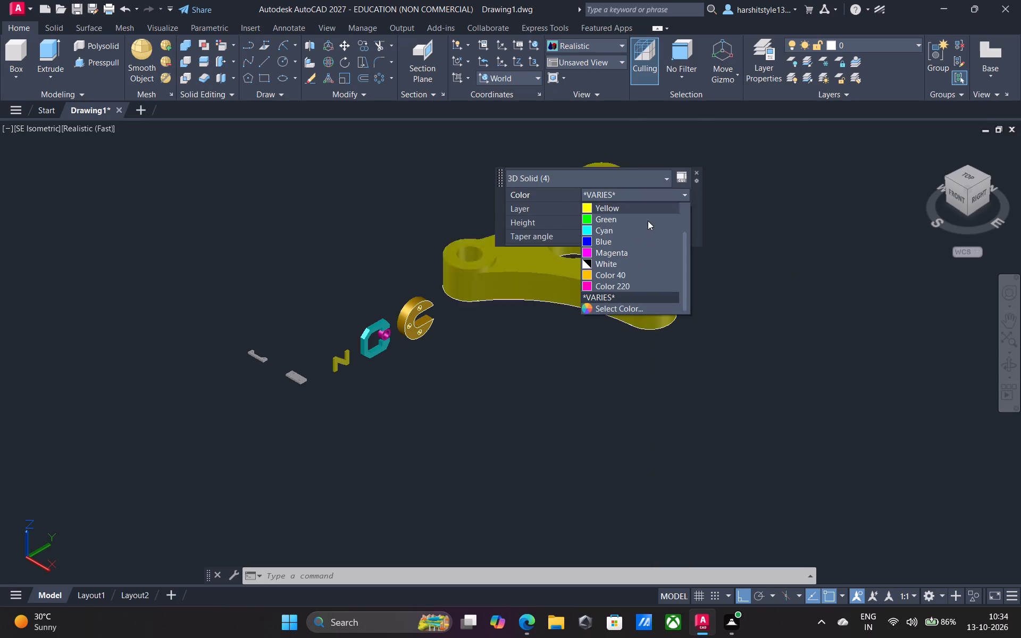
{"action": "left_click", "coordinate": [614, 229]}
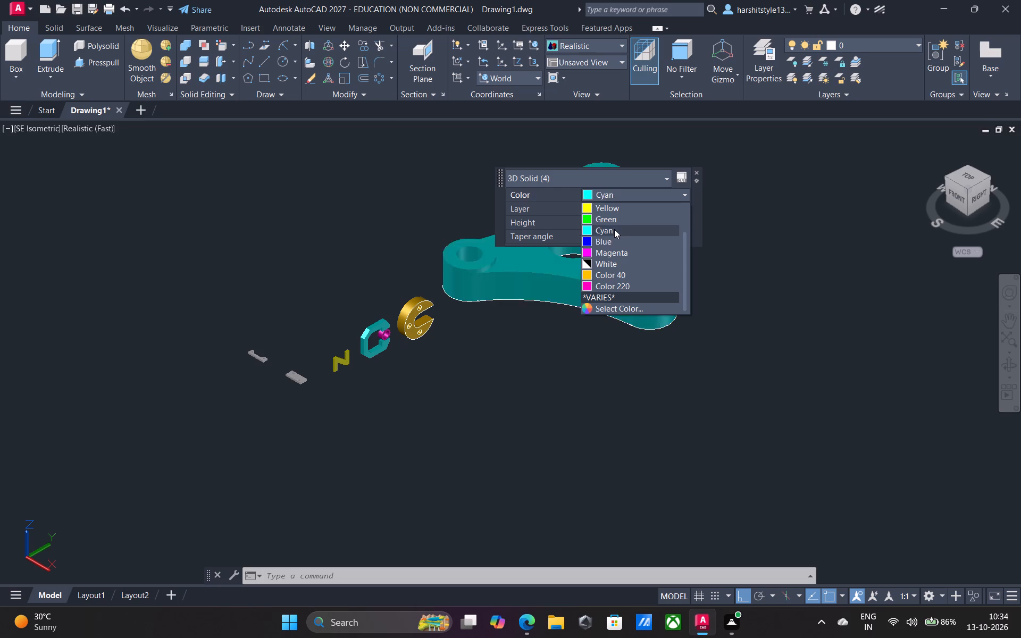
{"action": "left_click", "coordinate": [696, 169]}
{"action": "left_click", "coordinate": [696, 170]}
{"action": "left_click", "coordinate": [696, 172]}
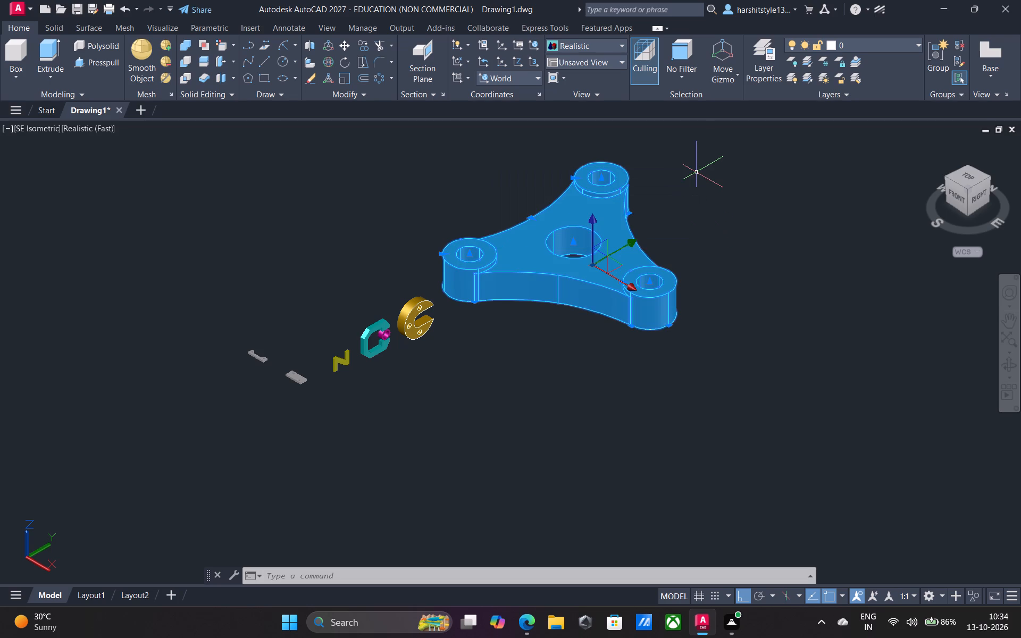
{"action": "key", "text": "Escape"}
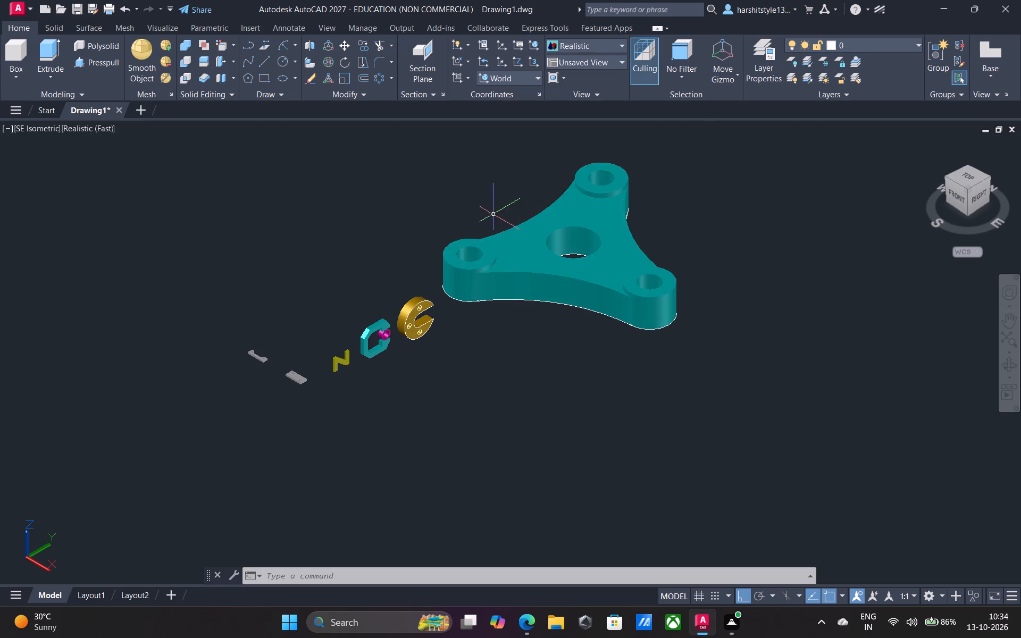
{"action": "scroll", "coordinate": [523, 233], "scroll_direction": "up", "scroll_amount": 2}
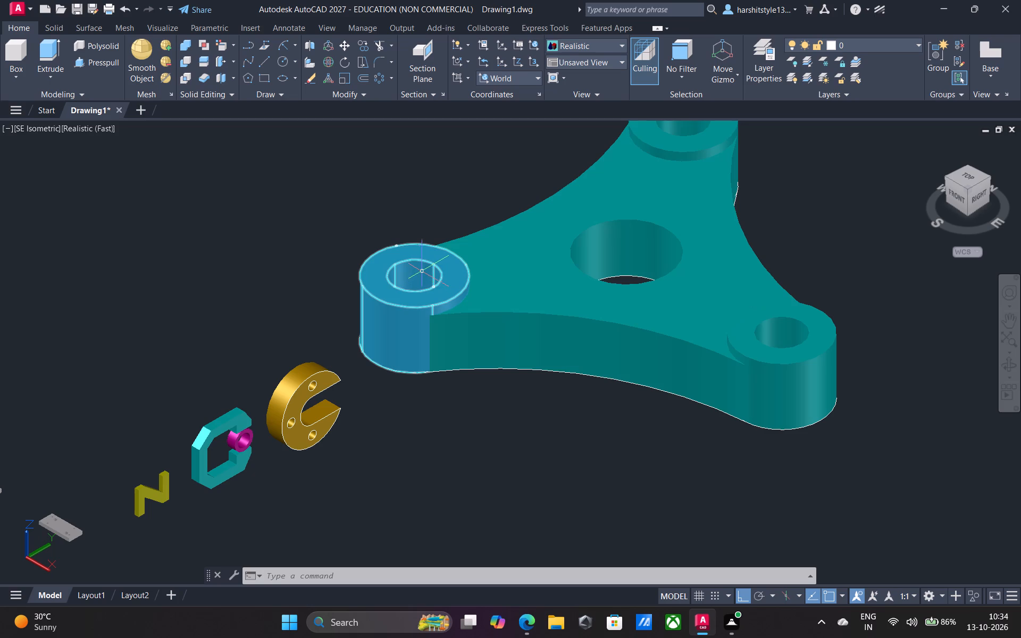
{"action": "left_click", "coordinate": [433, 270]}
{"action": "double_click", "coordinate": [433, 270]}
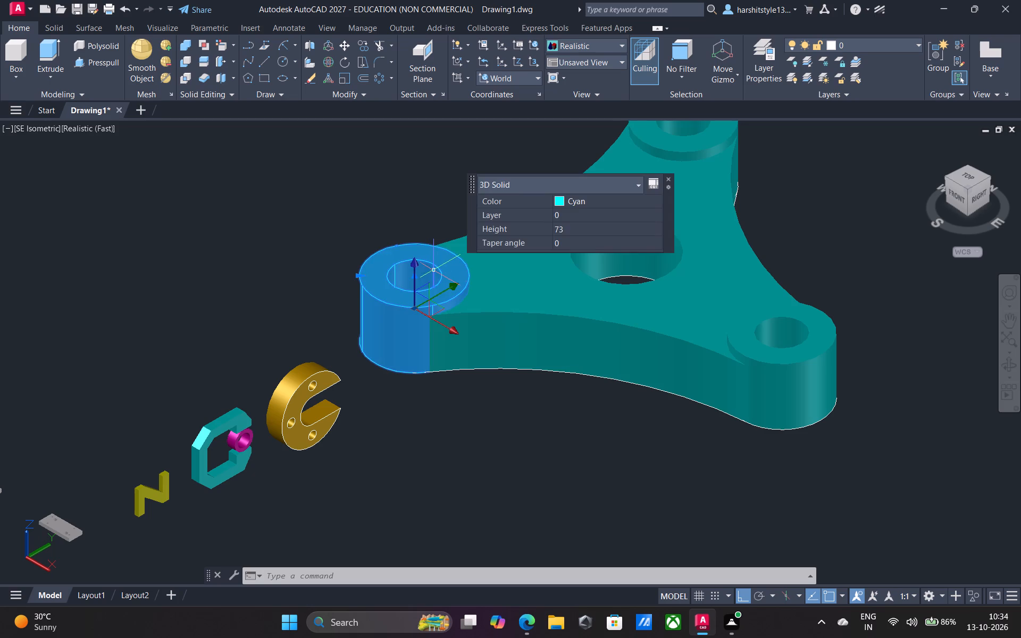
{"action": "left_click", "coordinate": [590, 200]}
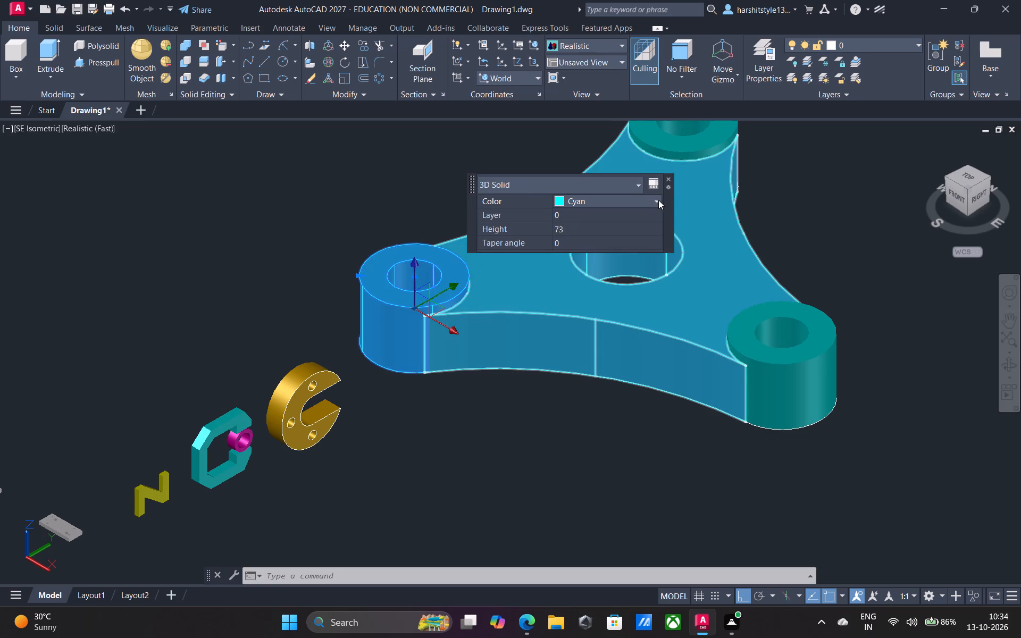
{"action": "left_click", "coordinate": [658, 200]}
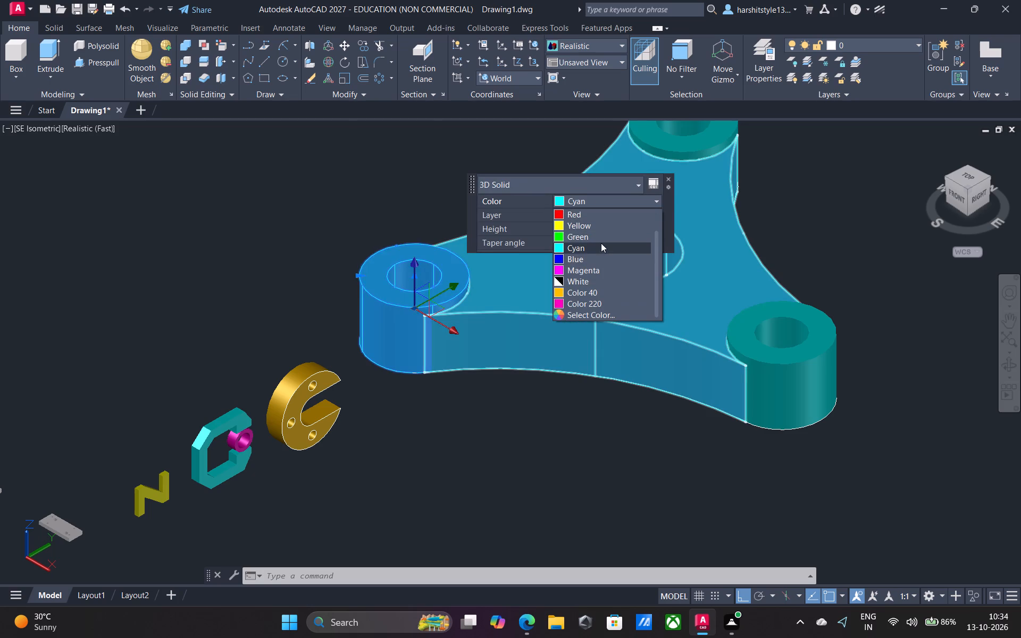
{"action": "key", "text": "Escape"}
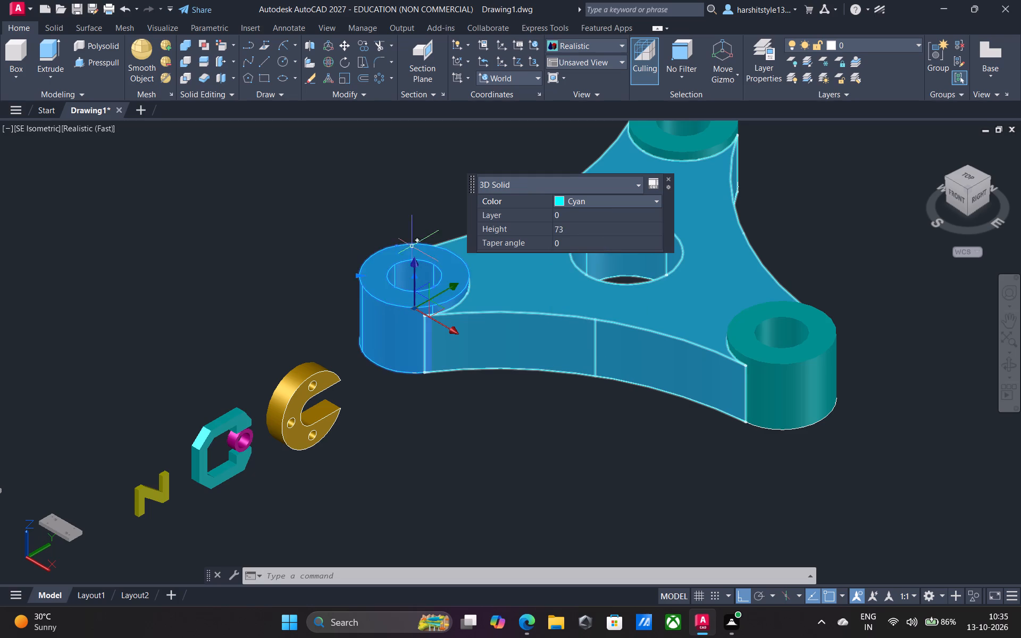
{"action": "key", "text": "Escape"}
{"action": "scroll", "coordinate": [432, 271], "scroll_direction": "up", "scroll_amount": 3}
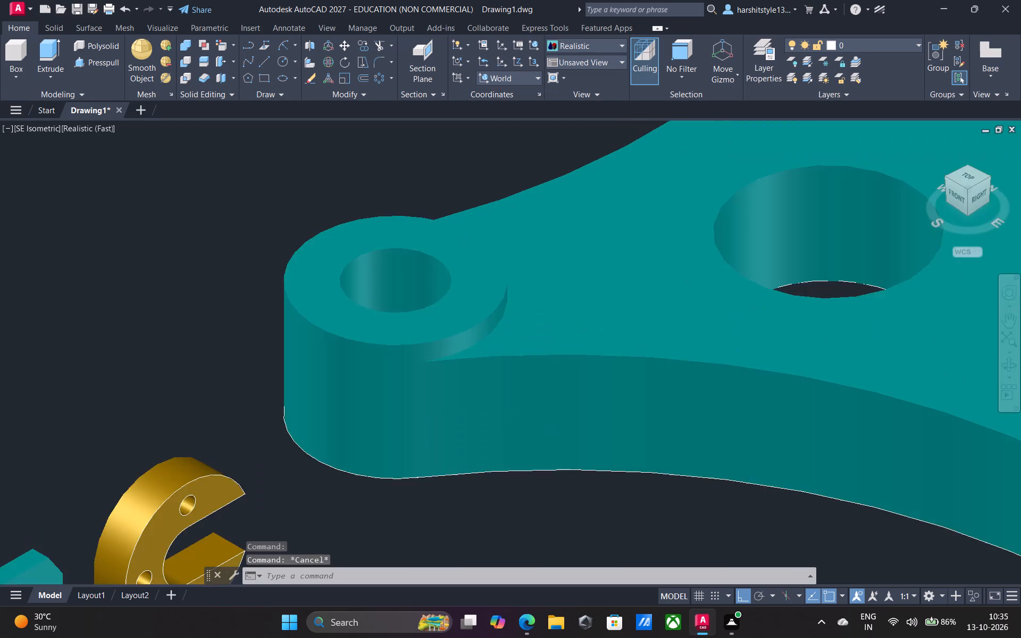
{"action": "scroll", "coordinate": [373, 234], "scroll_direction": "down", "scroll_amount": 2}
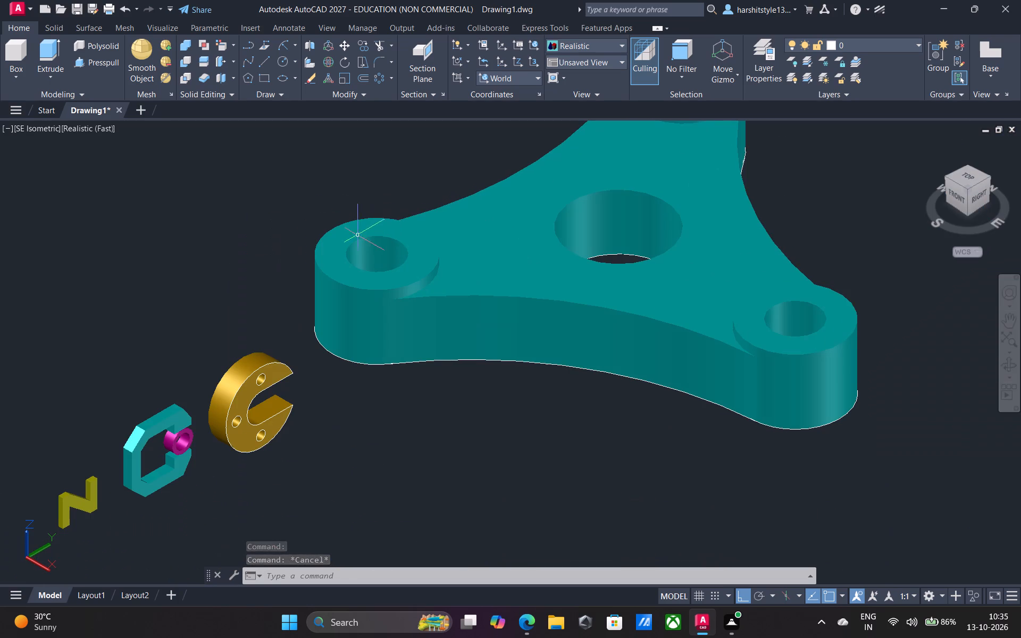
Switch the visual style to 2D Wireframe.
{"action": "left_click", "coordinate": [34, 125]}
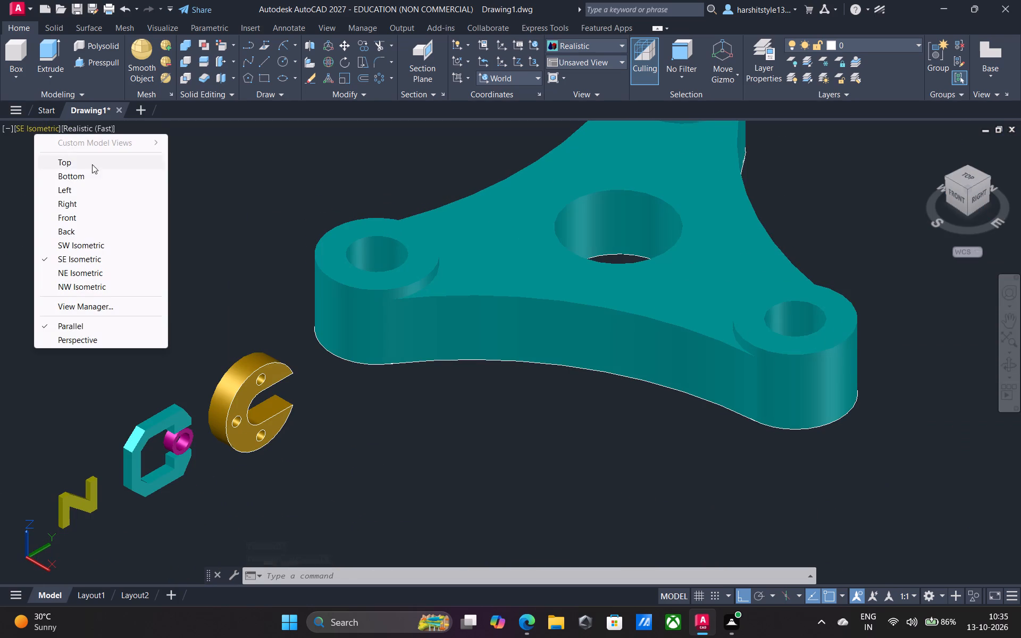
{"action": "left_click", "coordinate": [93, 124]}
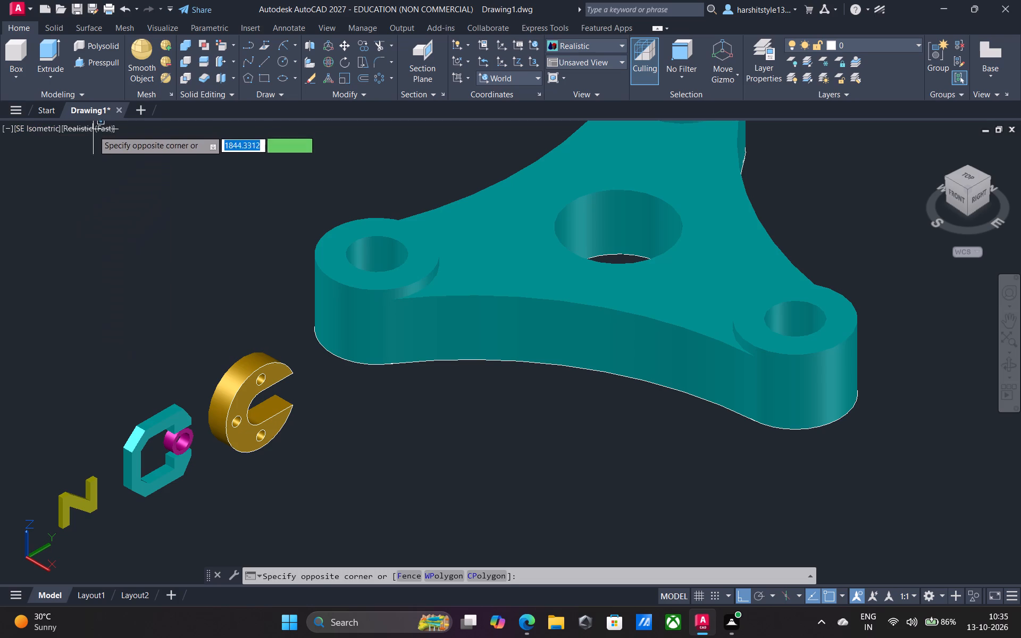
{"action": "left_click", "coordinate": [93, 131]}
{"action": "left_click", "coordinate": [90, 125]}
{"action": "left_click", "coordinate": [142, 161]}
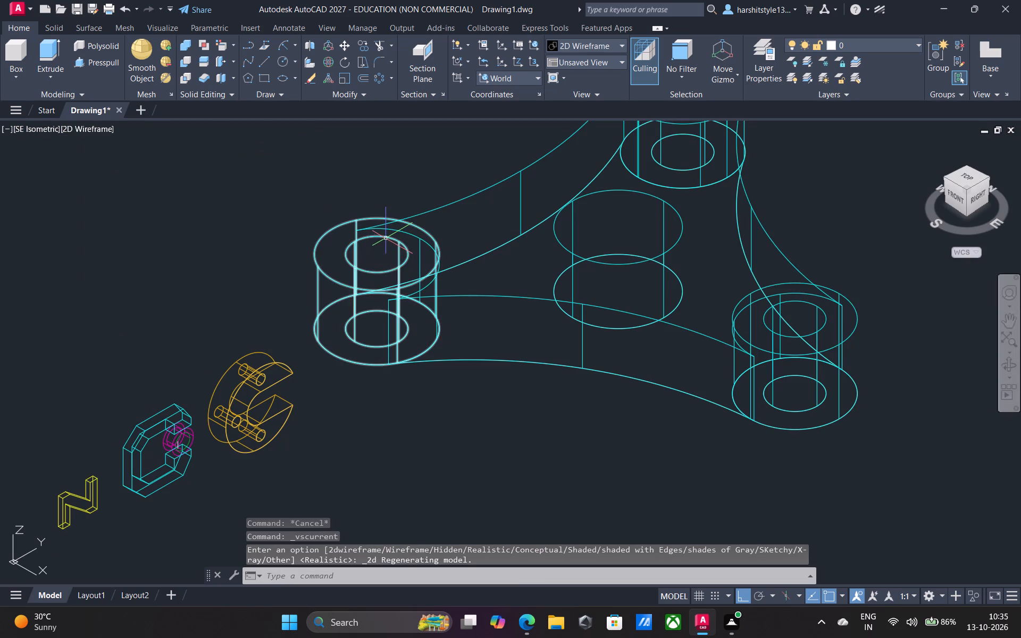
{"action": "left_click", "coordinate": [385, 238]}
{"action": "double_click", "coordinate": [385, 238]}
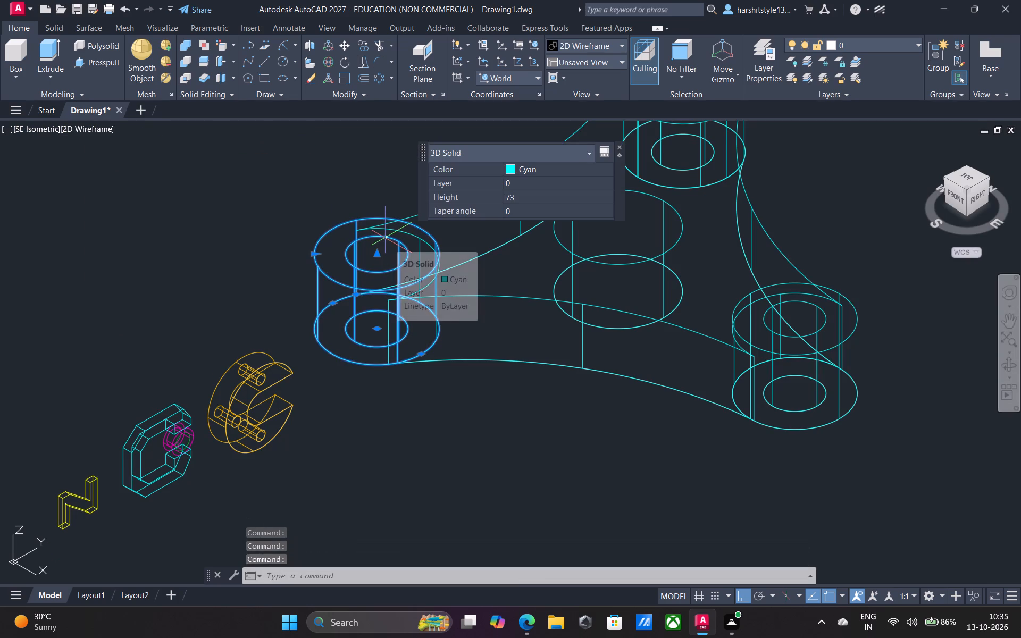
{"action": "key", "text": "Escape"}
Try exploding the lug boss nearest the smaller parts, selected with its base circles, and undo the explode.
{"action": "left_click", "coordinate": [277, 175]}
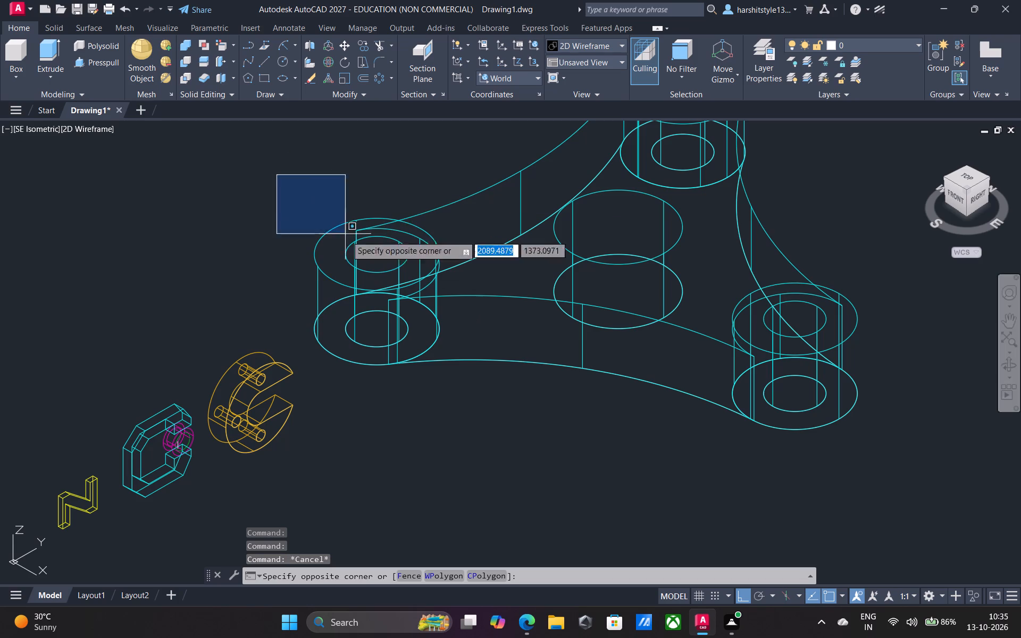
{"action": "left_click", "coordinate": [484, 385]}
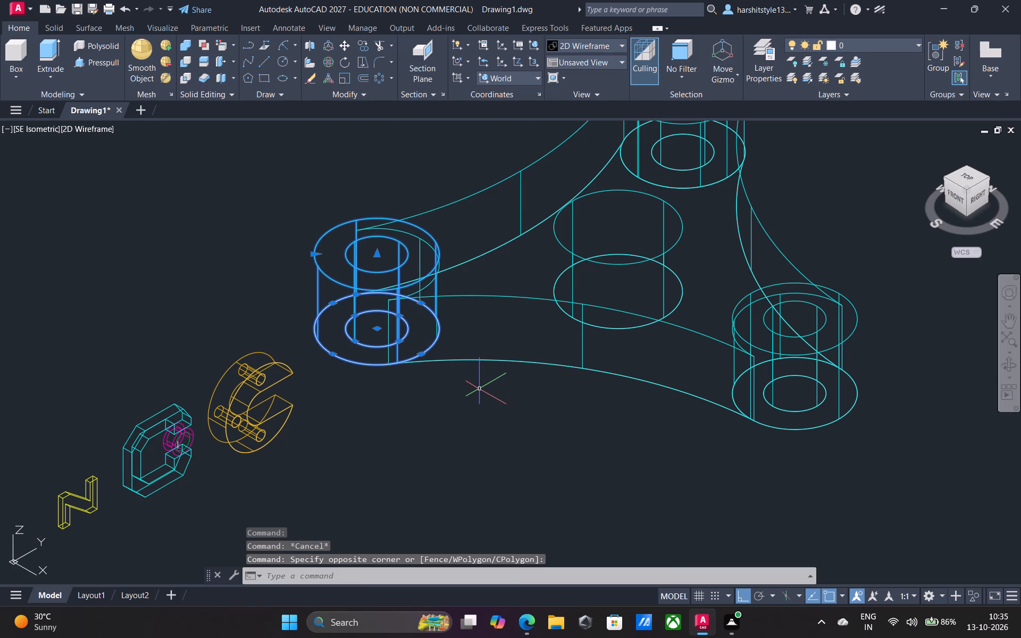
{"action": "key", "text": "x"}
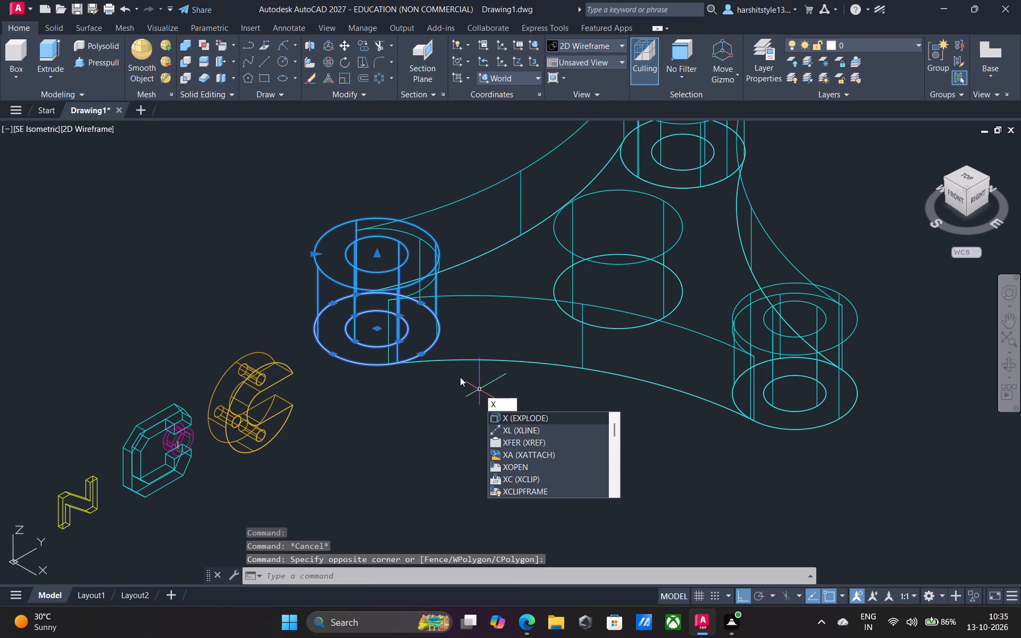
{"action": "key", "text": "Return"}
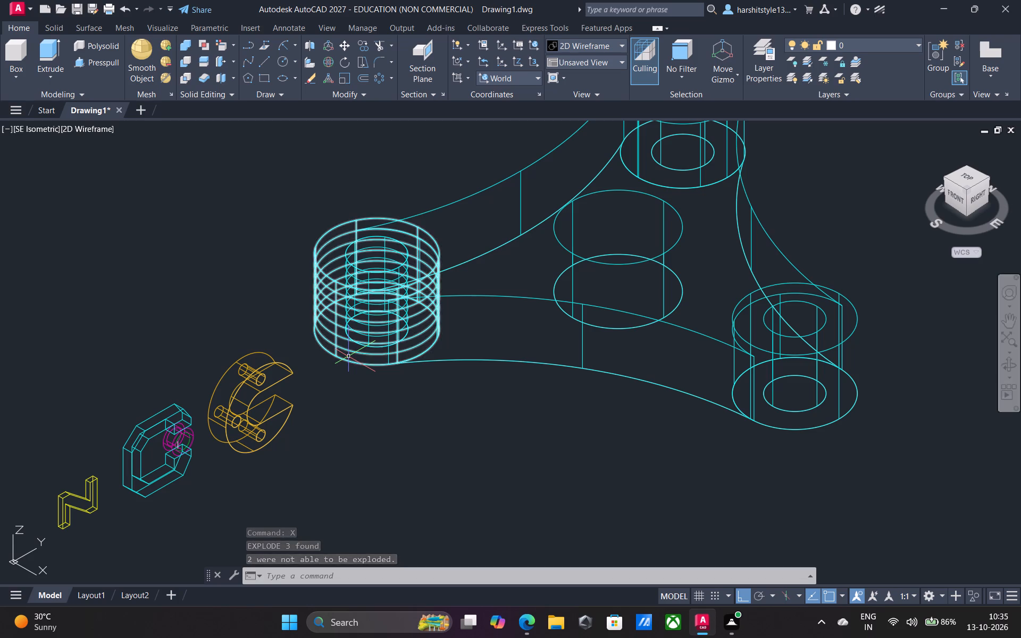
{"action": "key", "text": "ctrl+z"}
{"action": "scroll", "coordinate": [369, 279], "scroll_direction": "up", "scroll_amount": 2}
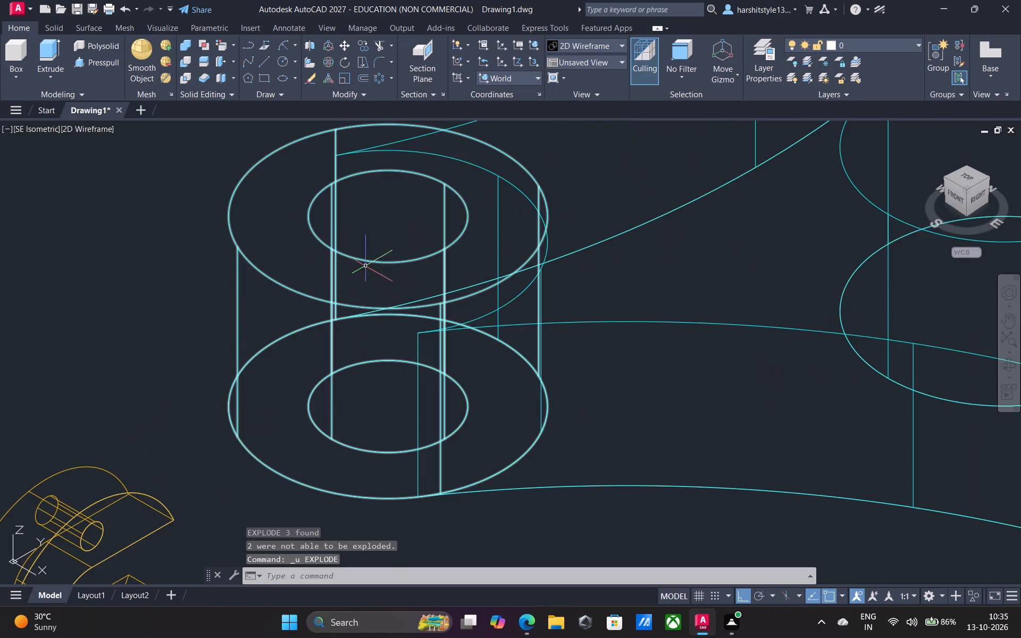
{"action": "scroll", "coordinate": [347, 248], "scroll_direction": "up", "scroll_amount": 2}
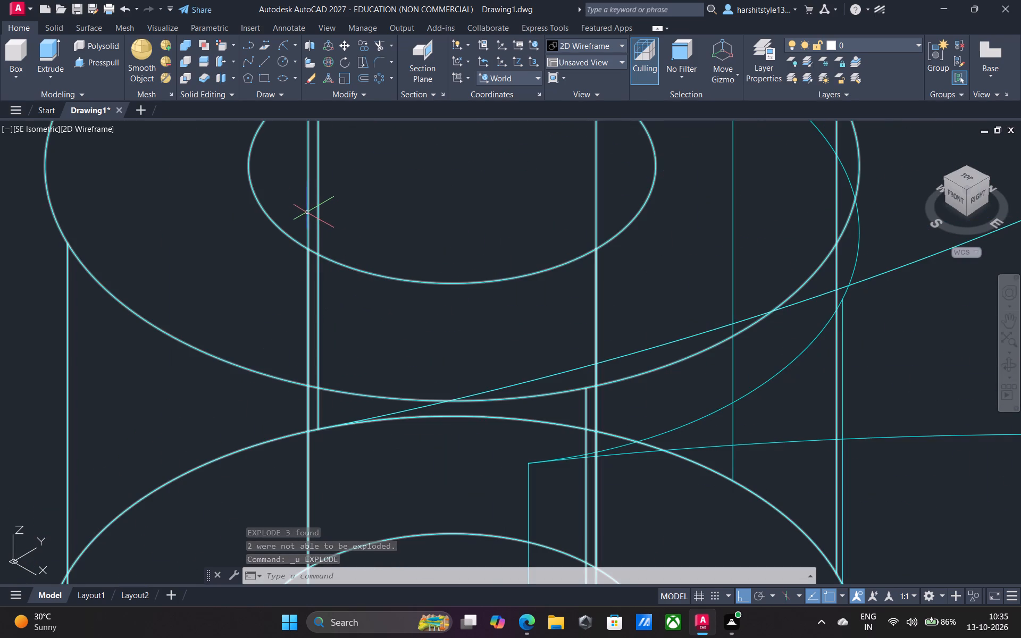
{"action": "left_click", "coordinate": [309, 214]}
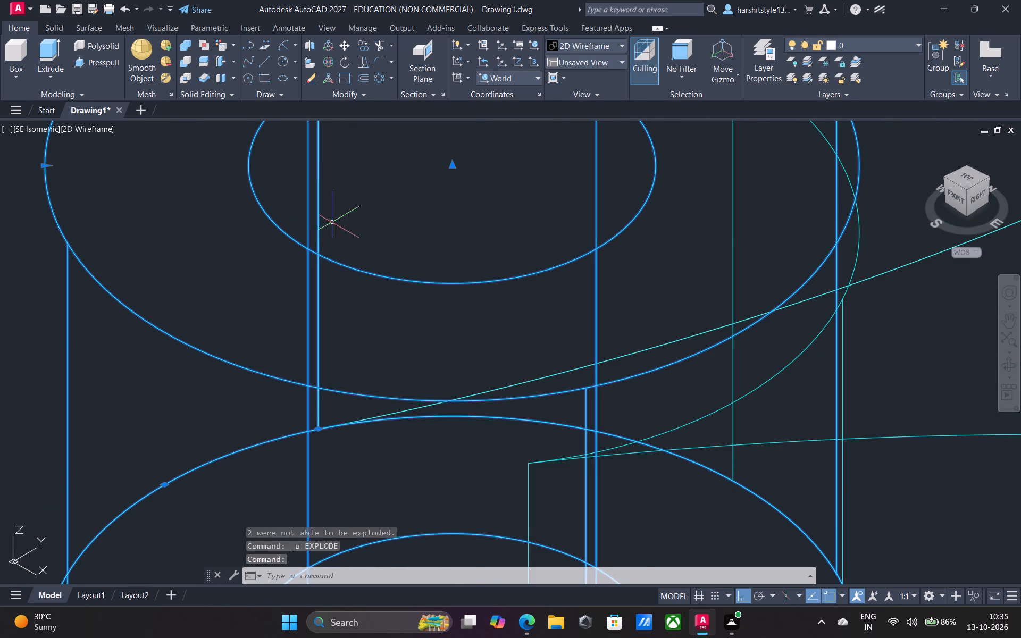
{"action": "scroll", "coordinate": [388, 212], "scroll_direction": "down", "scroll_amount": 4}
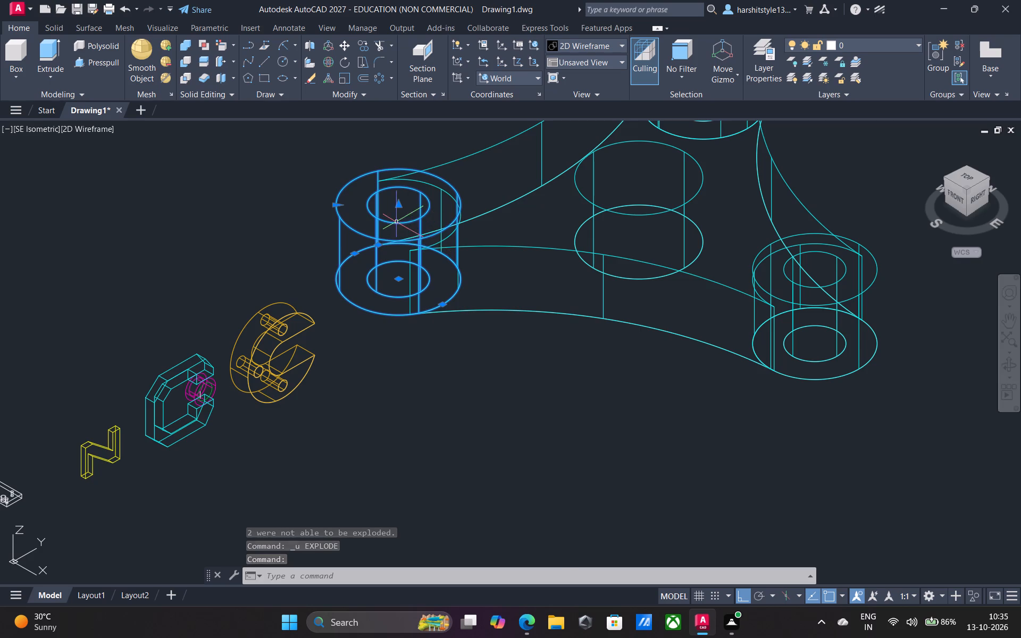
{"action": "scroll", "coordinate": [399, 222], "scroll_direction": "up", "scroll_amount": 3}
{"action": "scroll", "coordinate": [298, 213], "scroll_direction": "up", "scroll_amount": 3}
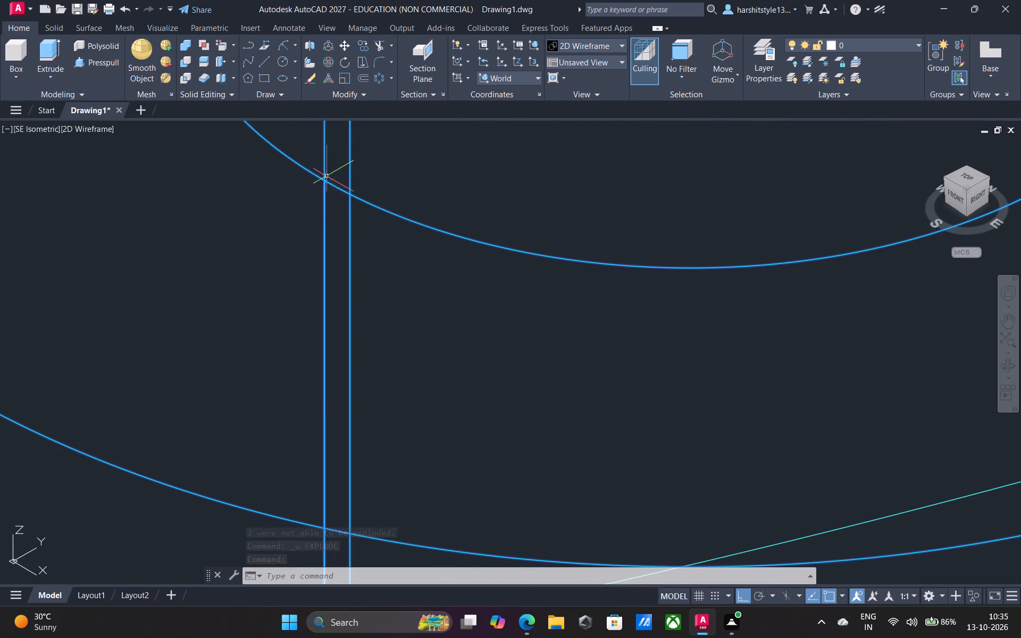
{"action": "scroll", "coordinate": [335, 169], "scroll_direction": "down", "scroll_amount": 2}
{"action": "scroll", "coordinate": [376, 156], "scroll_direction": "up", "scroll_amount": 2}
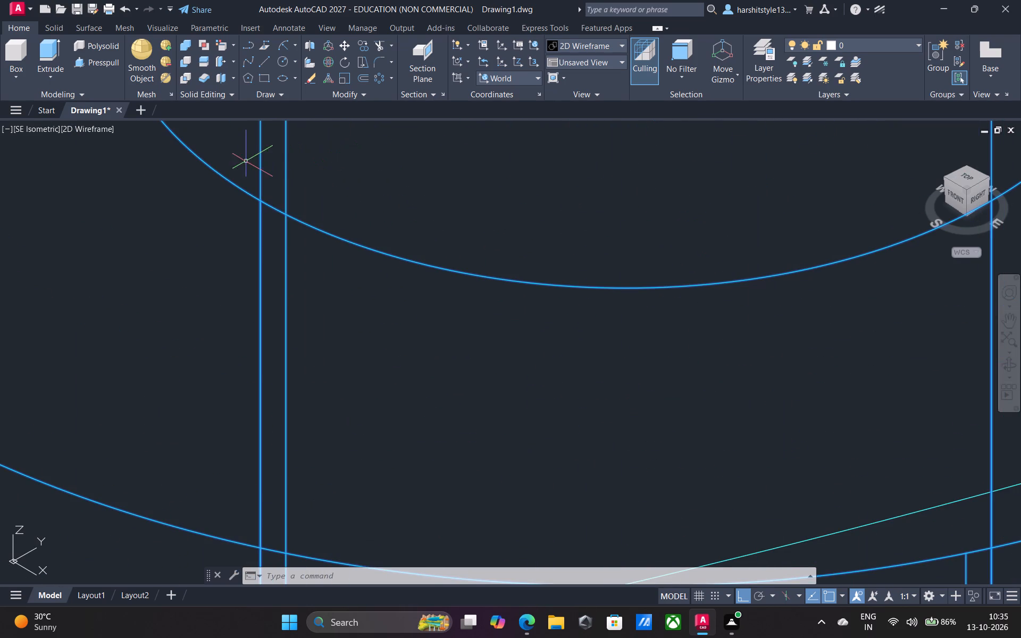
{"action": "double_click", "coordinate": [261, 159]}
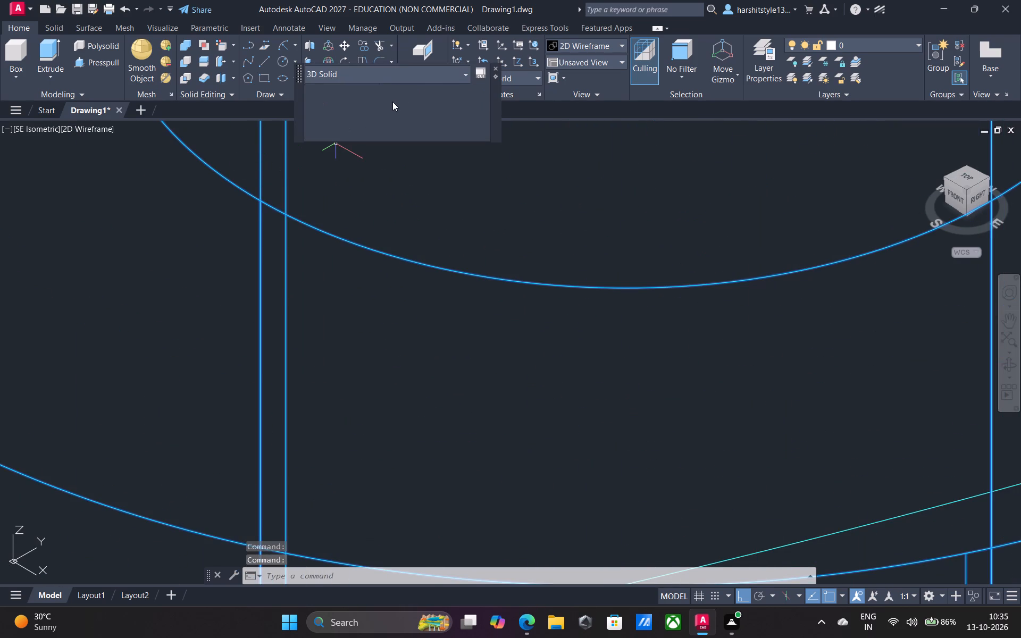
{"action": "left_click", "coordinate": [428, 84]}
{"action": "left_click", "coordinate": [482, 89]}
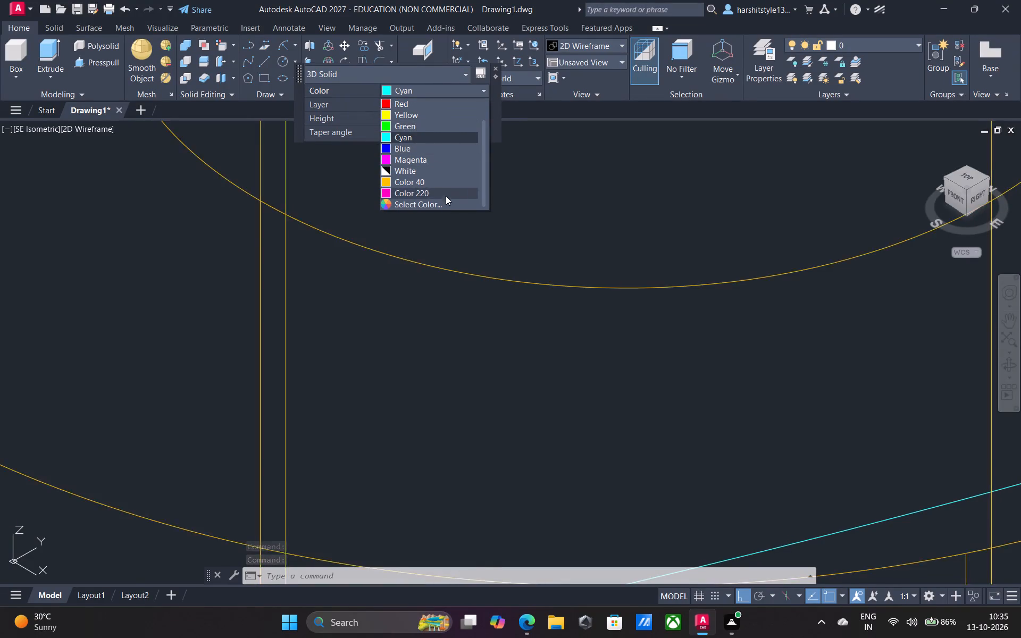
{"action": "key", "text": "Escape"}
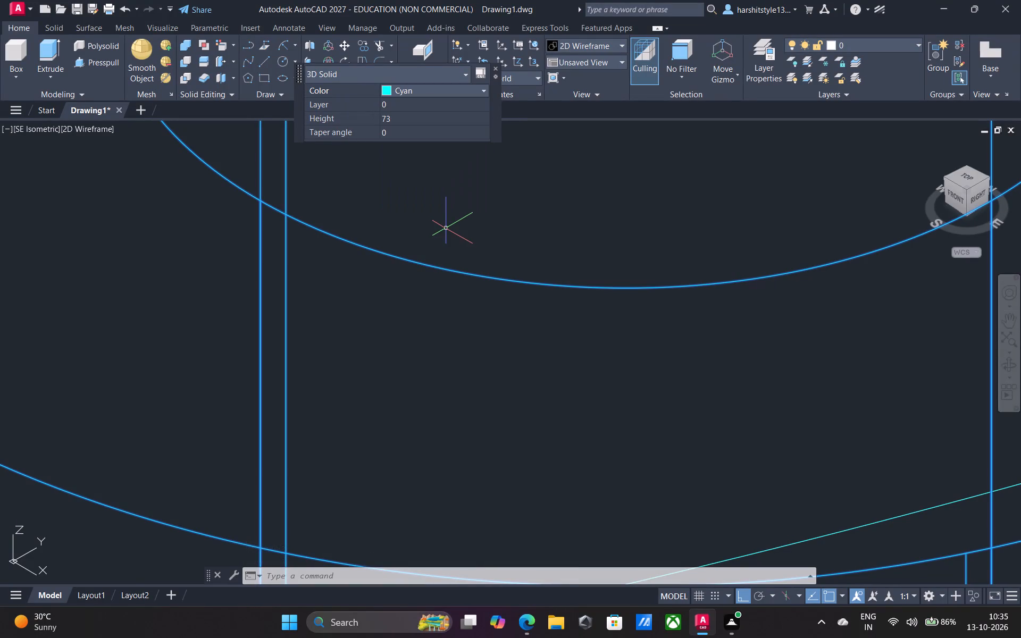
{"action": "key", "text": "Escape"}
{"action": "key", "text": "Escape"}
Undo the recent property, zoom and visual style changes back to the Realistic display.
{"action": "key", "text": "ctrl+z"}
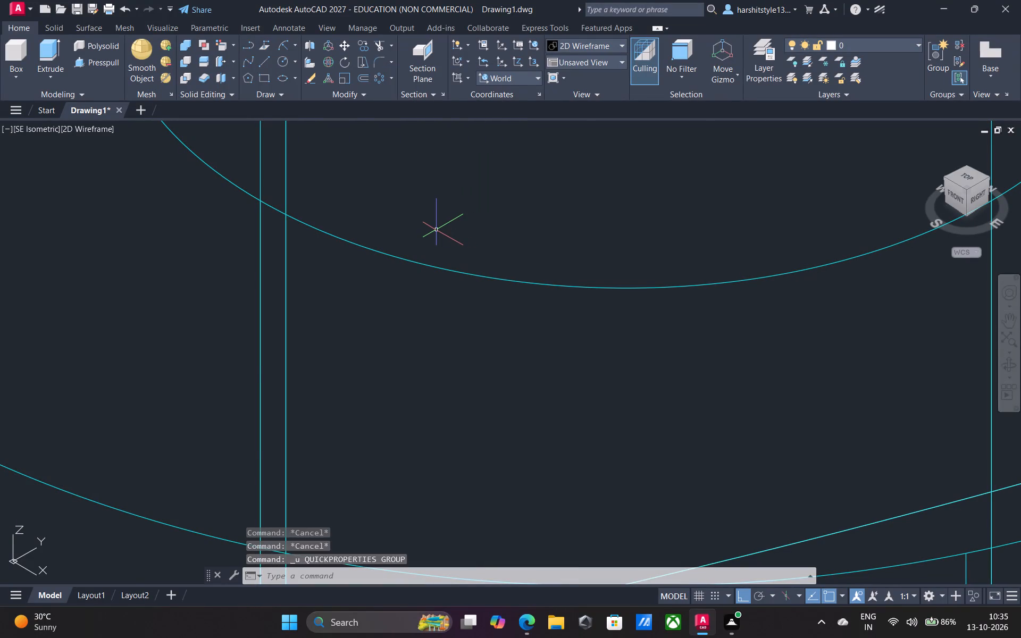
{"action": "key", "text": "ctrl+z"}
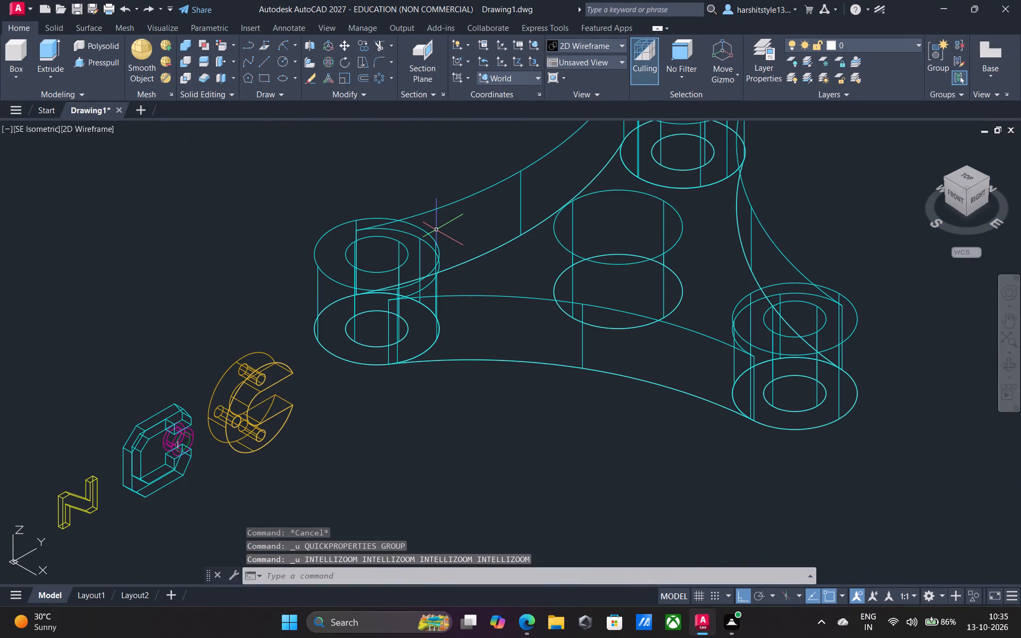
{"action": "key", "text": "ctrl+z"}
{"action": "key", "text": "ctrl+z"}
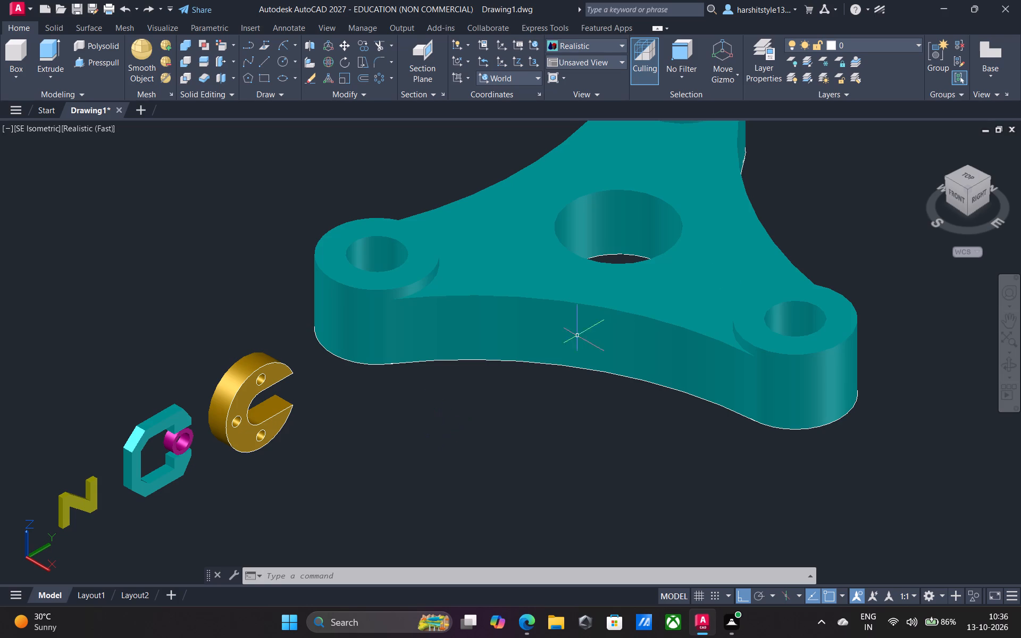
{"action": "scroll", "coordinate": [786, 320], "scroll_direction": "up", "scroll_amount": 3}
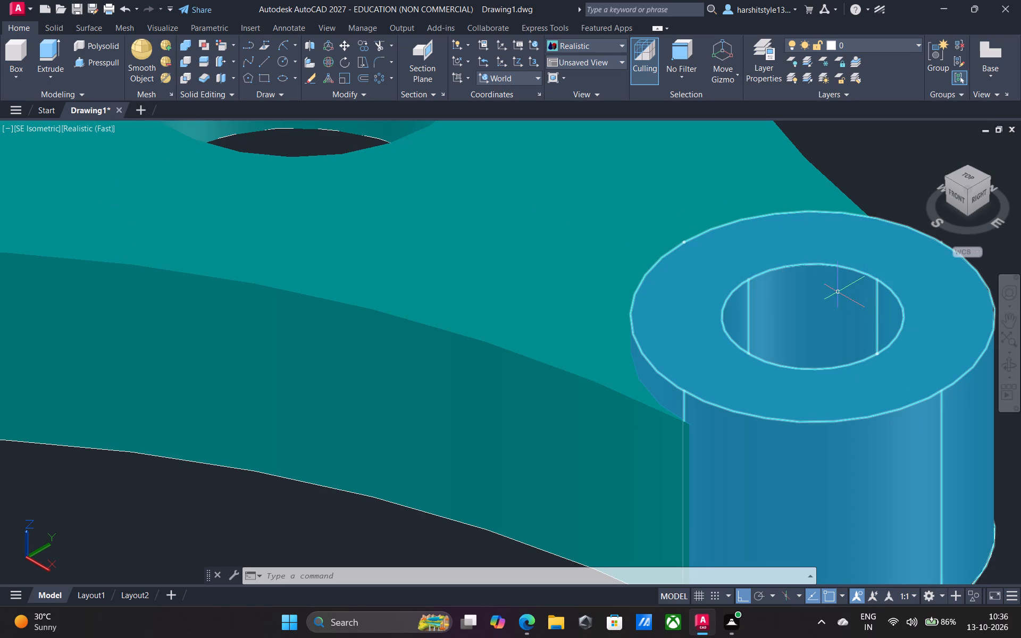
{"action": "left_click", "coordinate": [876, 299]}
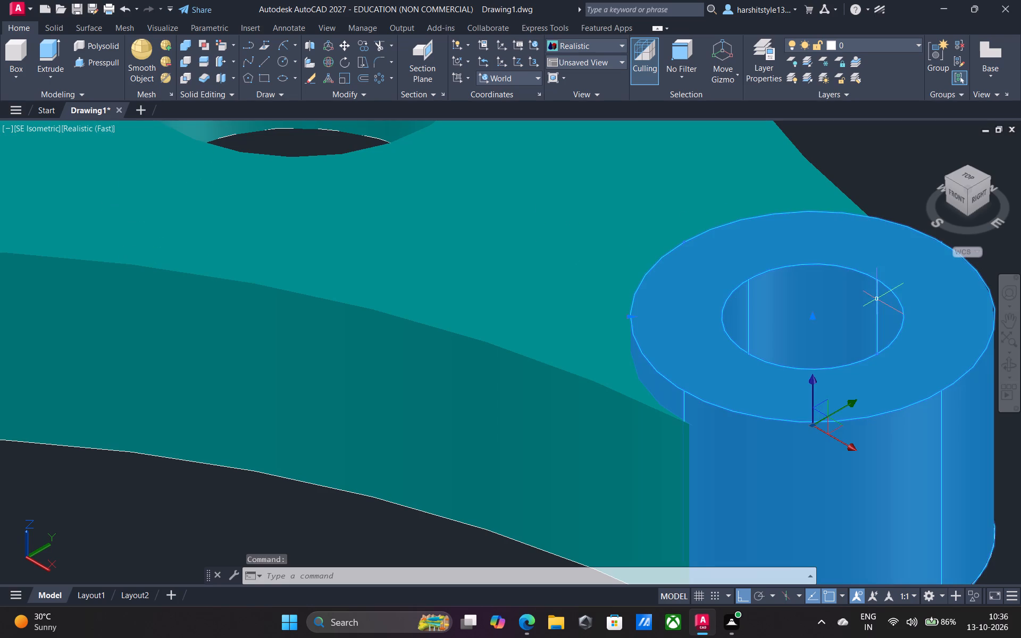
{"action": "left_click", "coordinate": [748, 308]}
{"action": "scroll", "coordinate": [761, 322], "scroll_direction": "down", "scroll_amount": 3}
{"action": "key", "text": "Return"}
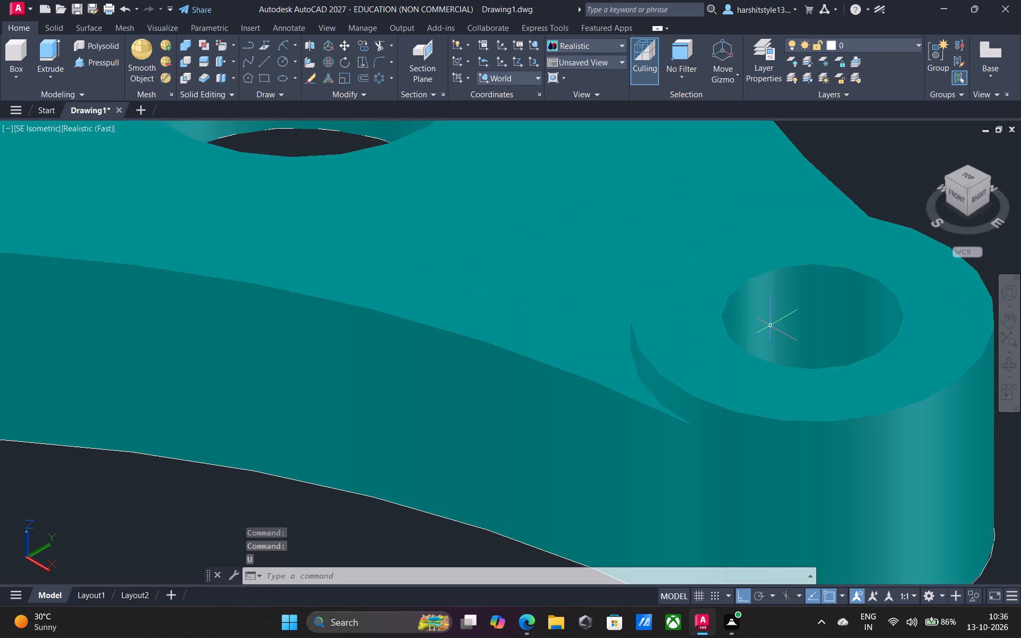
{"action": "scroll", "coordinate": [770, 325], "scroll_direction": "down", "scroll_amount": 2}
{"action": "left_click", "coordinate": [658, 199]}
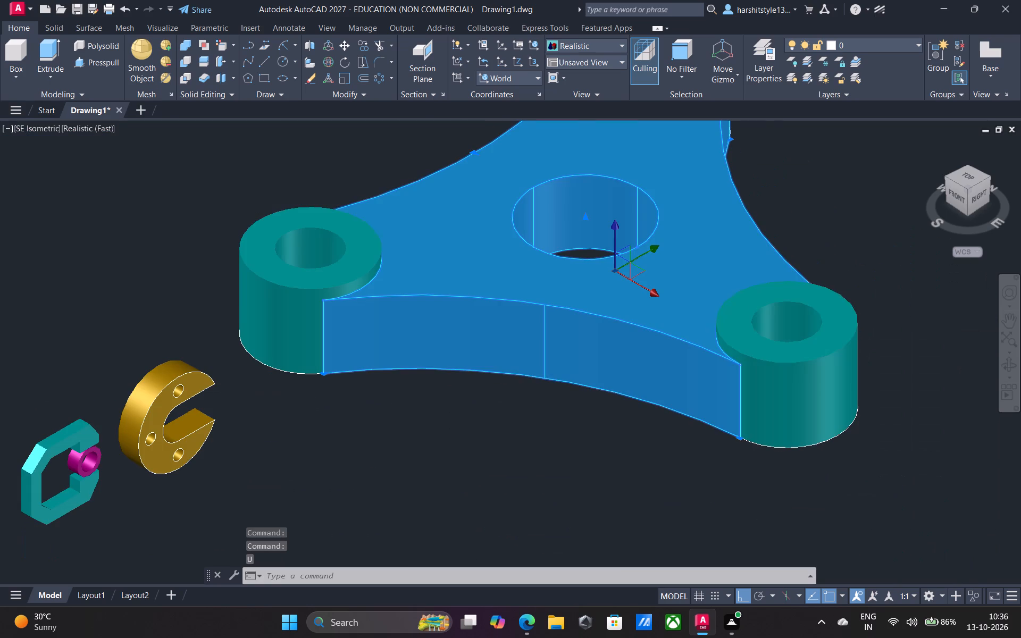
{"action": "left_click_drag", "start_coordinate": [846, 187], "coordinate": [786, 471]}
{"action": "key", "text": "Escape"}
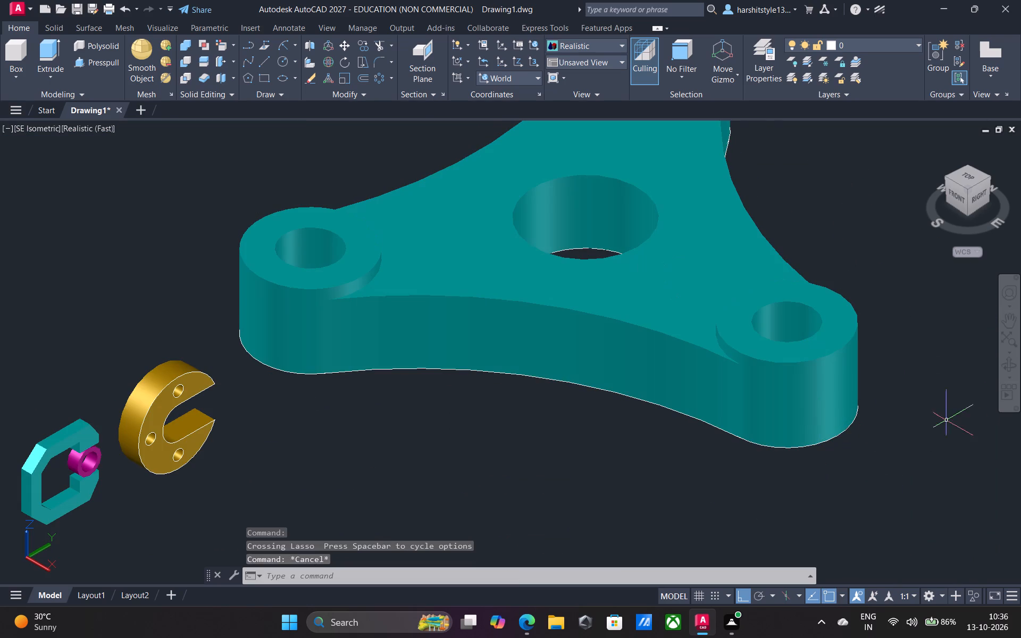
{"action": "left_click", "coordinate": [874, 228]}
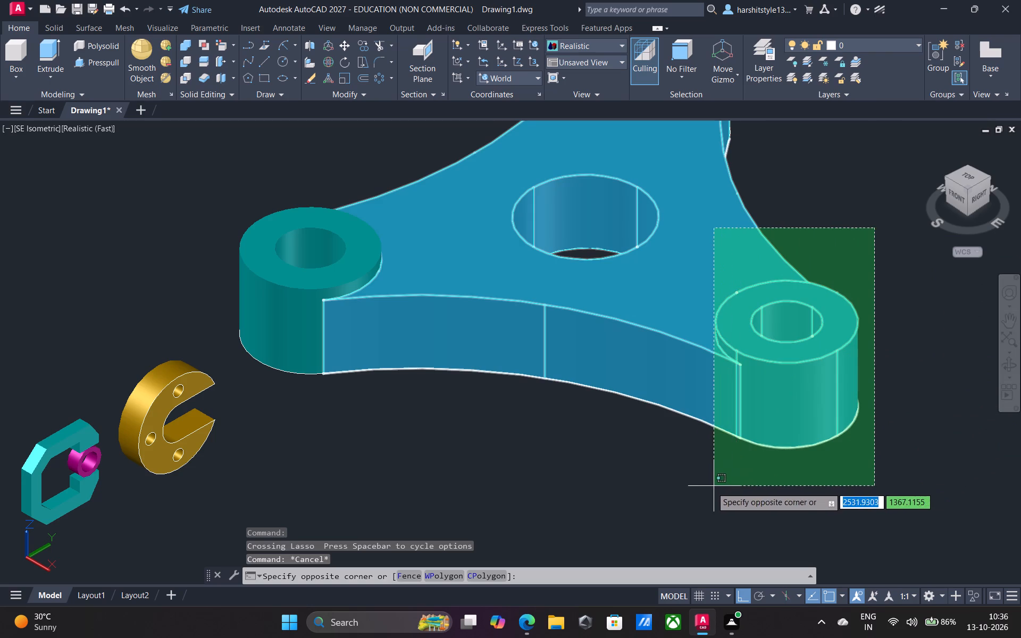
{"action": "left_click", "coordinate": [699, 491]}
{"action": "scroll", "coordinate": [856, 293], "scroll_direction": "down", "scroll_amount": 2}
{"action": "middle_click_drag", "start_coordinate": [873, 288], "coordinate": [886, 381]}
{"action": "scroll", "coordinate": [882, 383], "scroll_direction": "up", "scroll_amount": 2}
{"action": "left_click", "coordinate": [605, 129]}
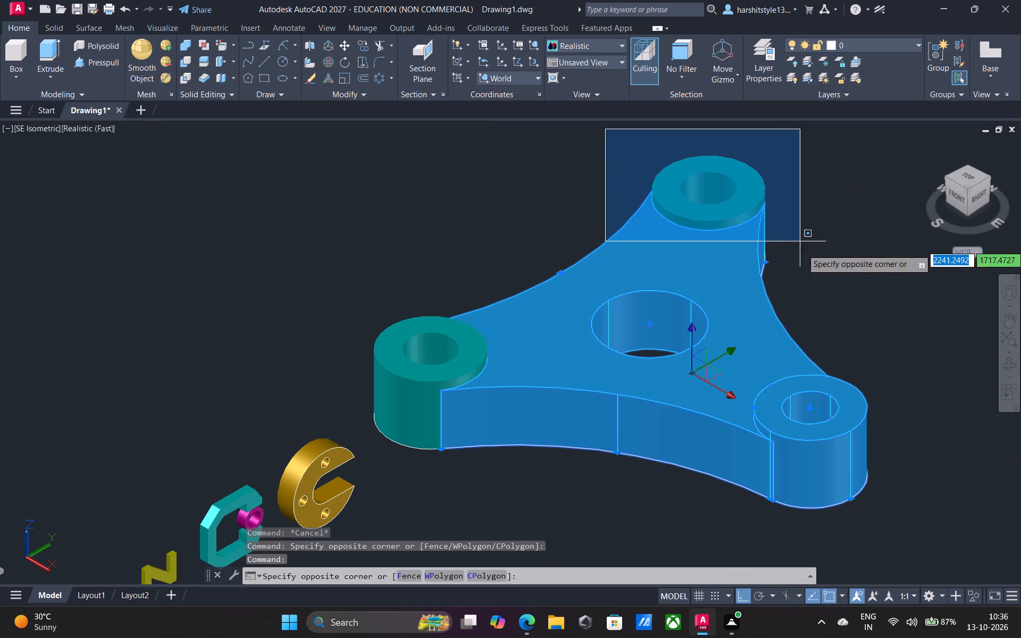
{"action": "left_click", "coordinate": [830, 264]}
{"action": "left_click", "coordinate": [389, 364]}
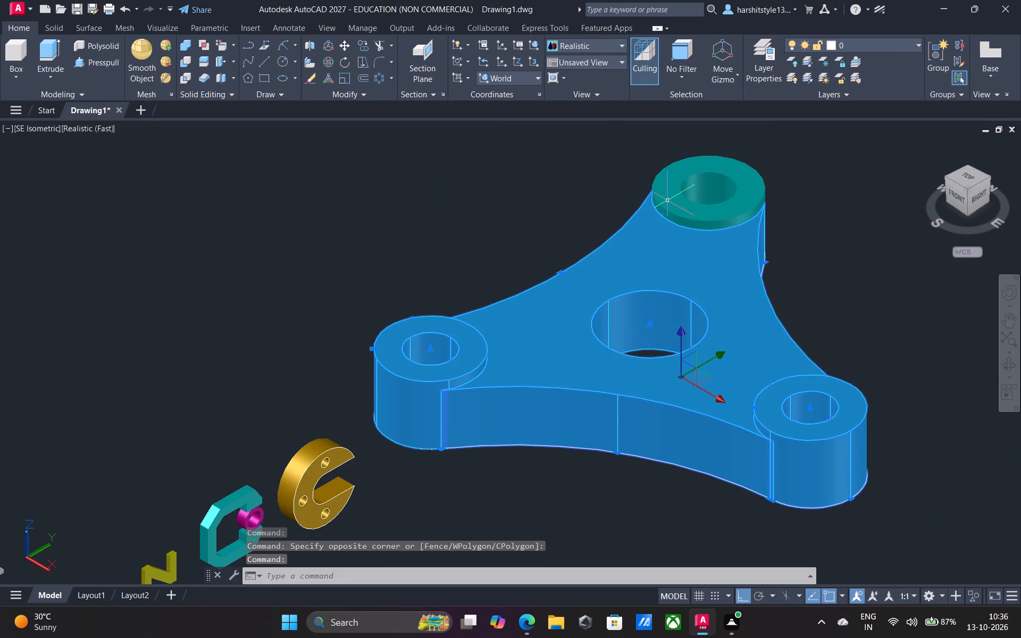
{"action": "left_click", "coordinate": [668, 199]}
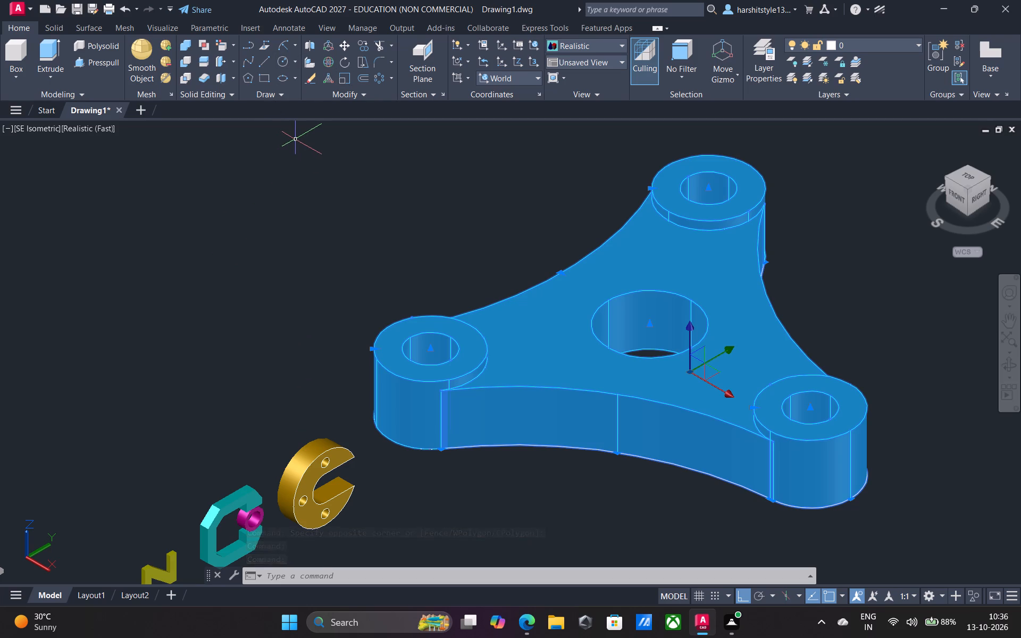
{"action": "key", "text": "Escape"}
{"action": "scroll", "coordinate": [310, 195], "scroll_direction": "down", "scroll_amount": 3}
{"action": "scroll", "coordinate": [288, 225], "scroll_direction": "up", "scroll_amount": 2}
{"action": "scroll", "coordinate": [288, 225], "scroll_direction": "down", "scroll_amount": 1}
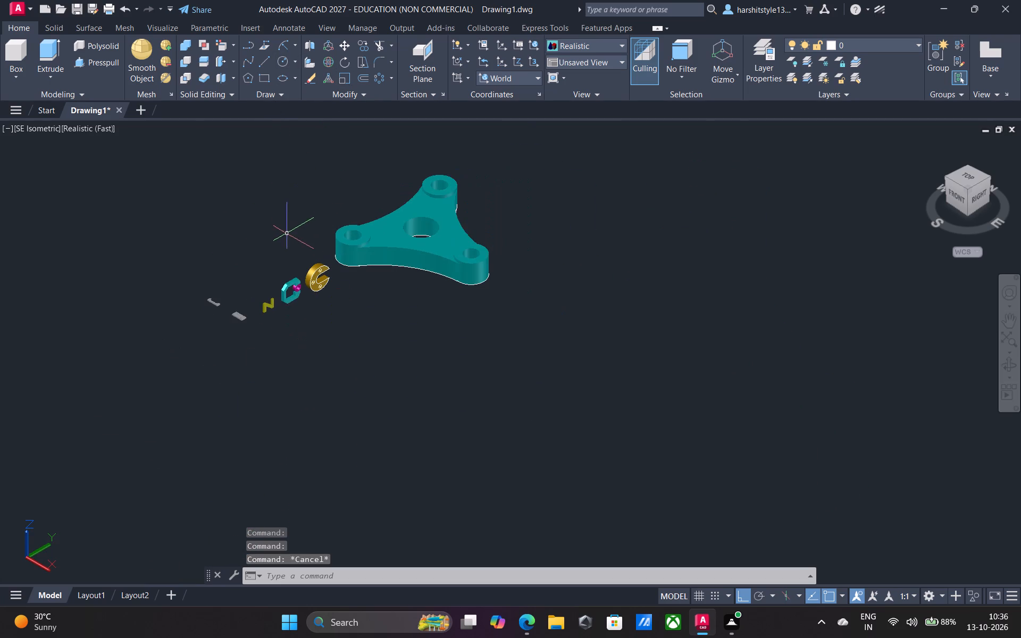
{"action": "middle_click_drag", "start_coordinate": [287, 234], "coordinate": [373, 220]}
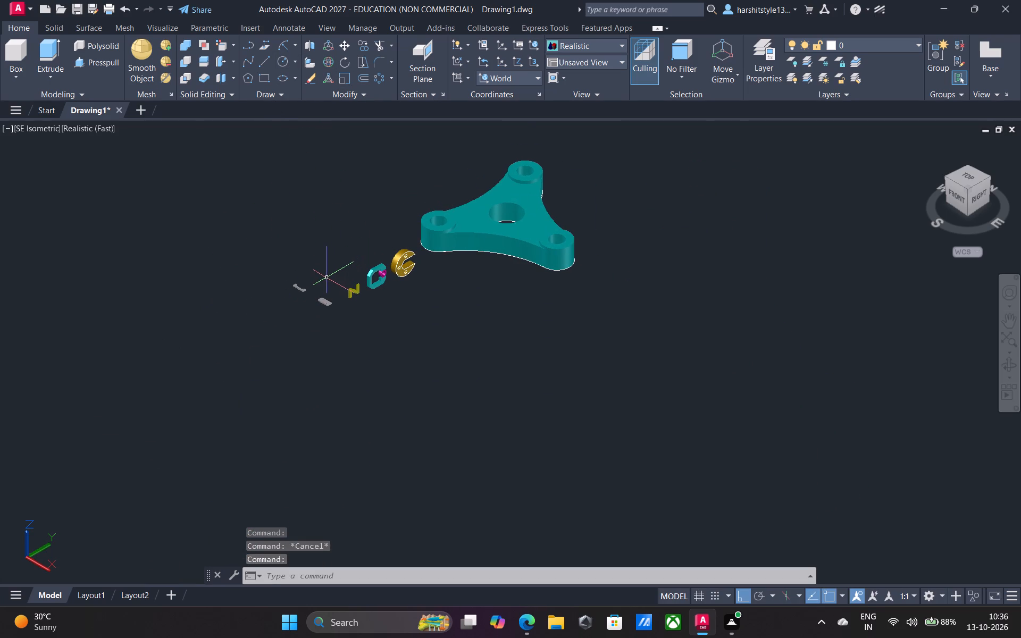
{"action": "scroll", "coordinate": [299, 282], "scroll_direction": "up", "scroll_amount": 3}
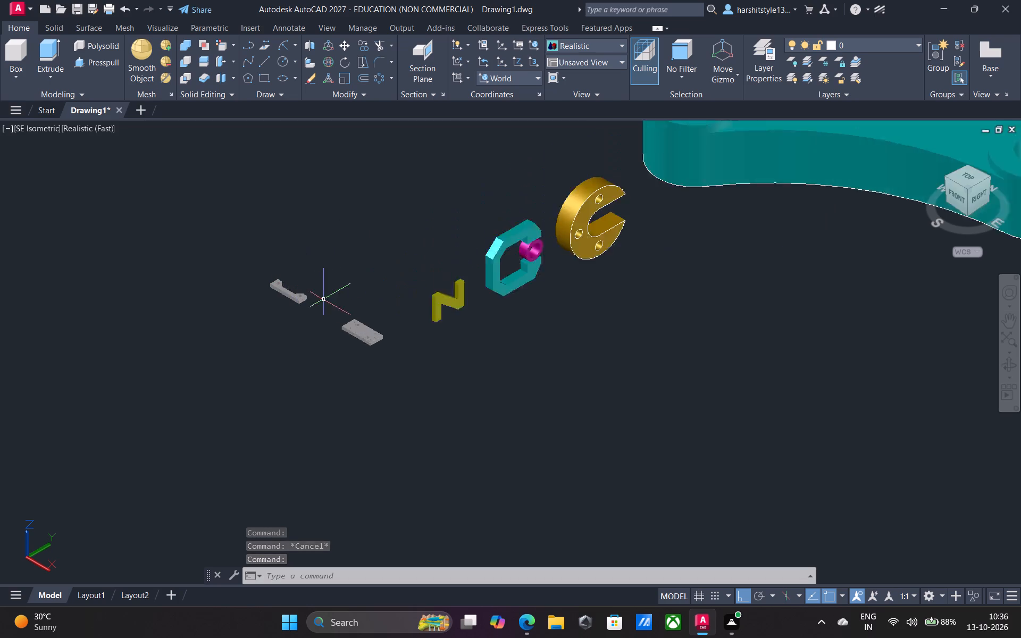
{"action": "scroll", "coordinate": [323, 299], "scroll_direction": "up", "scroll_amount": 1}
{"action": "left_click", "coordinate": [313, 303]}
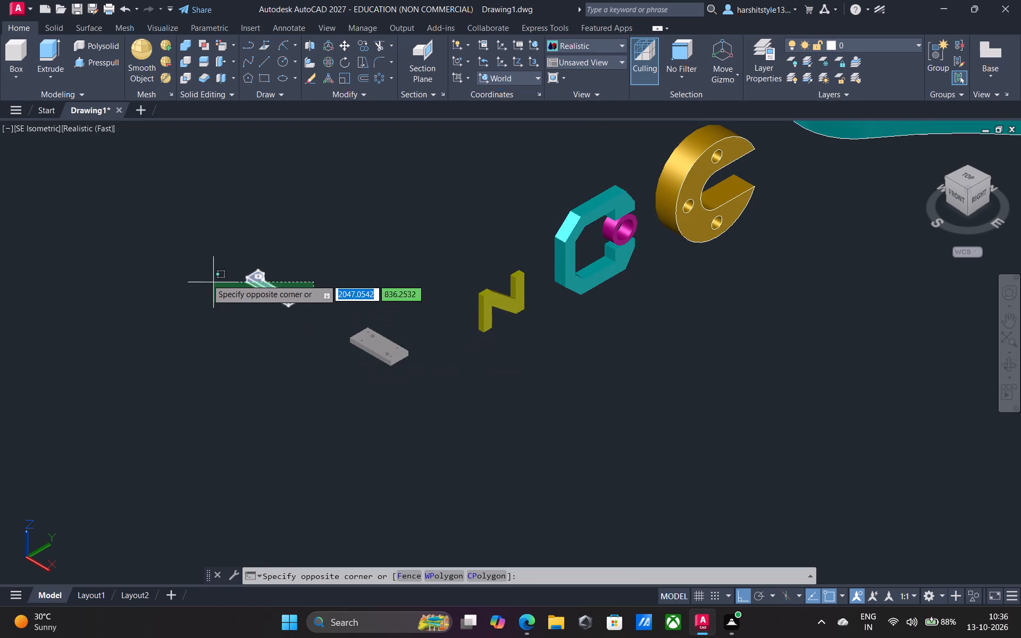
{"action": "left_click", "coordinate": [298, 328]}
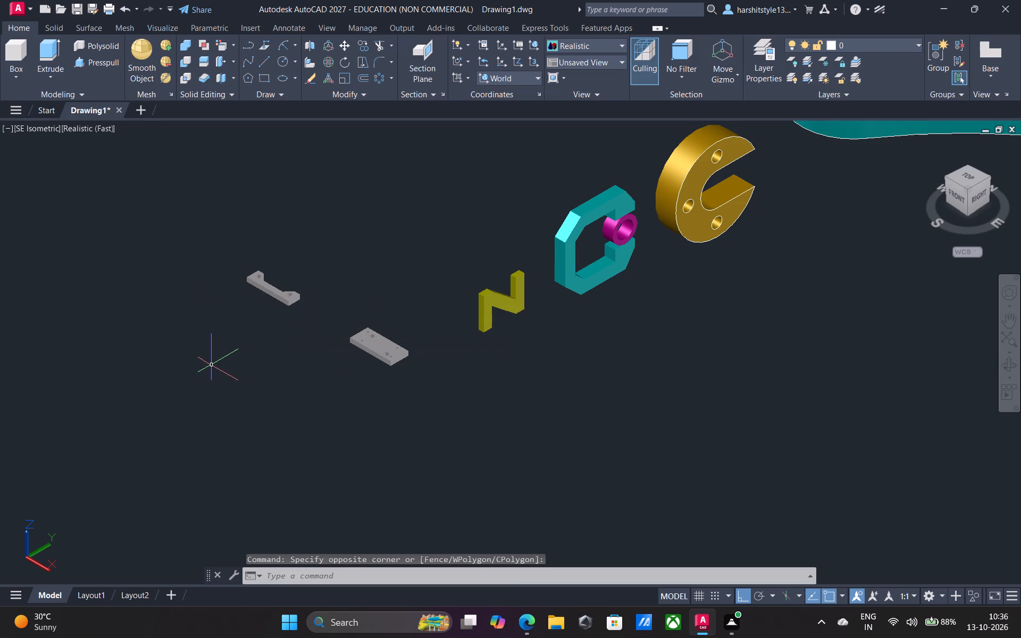
Save the drawing in the Documents folder under the file name "3d fuji".
{"action": "key", "text": "ctrl+s"}
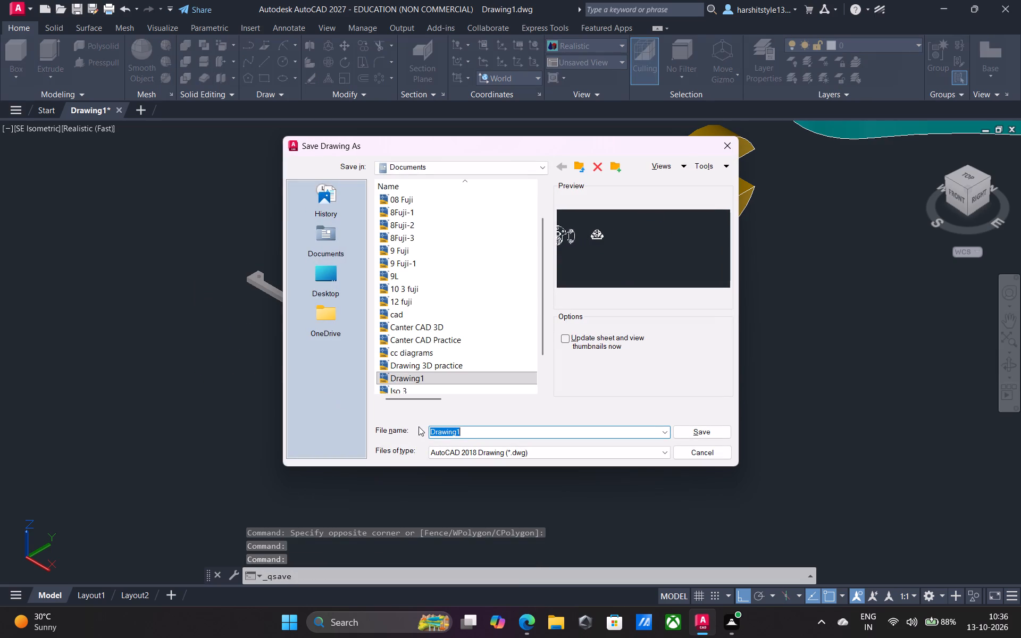
{"action": "key", "text": "BackSpace"}
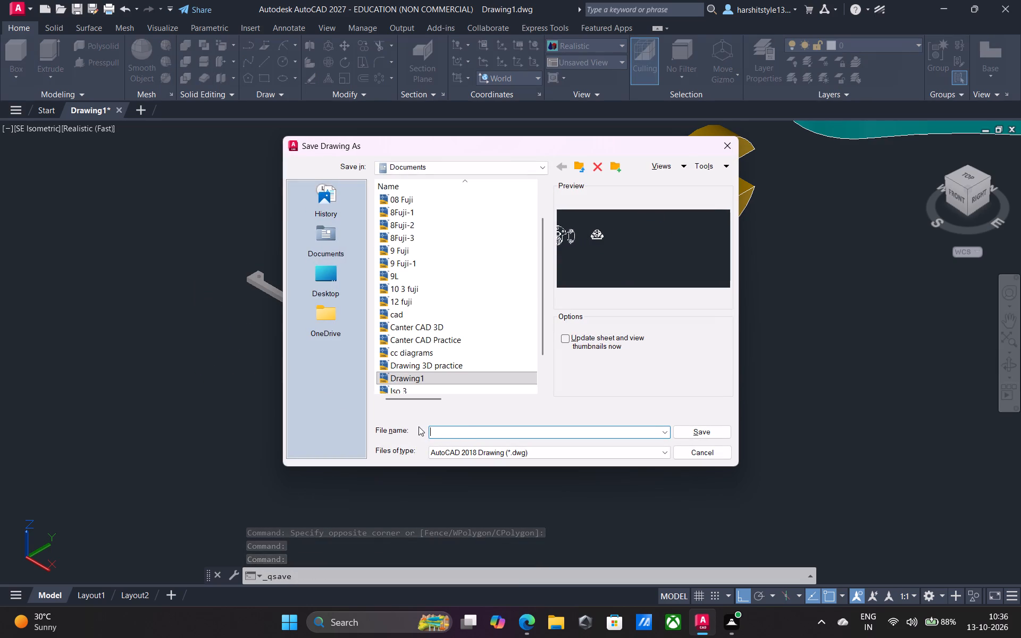
{"action": "key", "text": "3"}
{"action": "type", "text": "d fuji"}
{"action": "key", "text": "Return"}
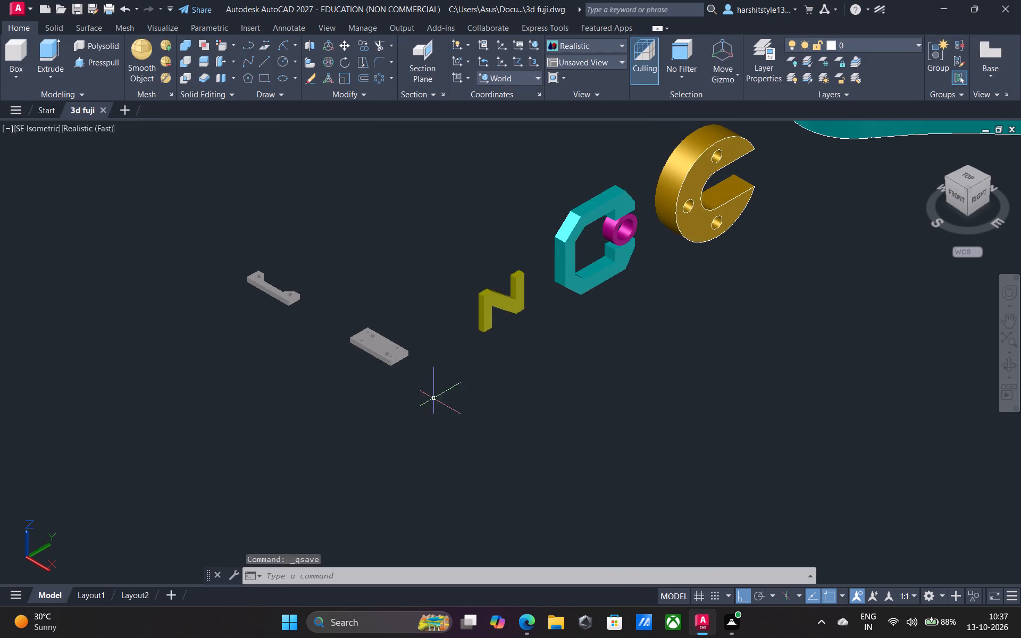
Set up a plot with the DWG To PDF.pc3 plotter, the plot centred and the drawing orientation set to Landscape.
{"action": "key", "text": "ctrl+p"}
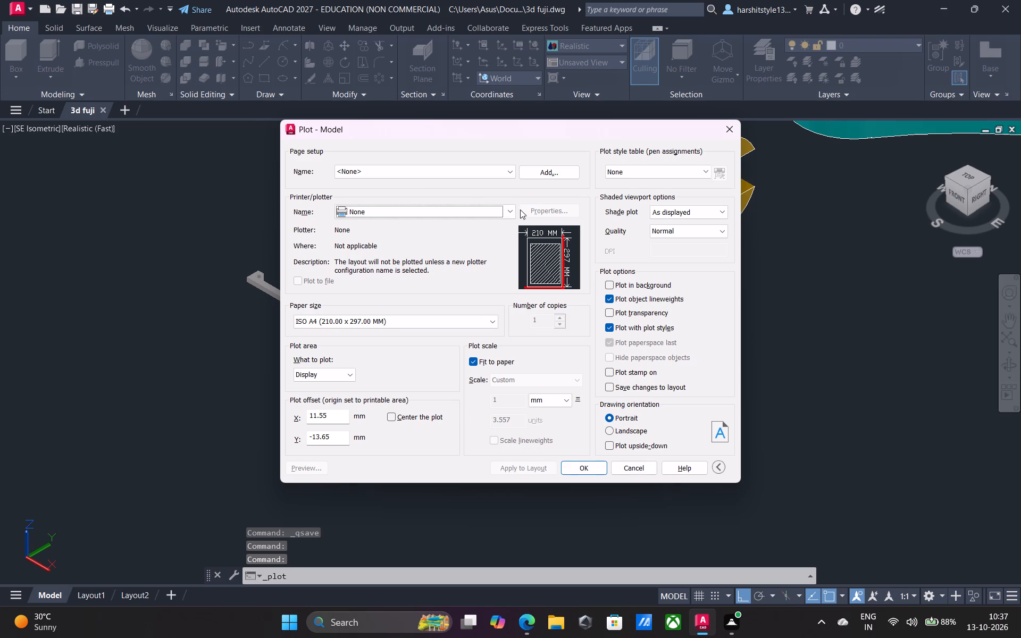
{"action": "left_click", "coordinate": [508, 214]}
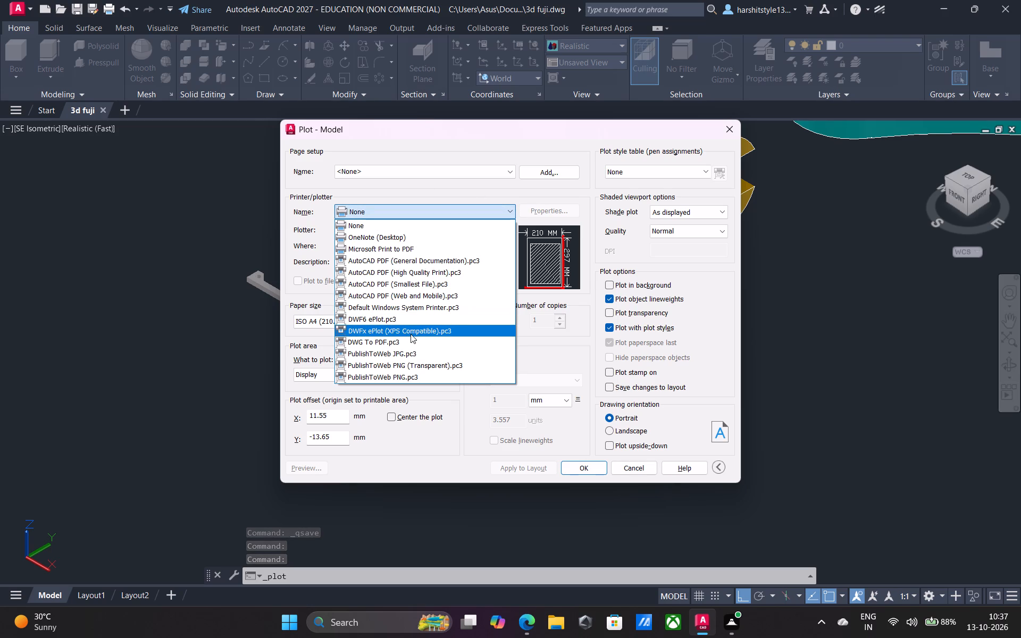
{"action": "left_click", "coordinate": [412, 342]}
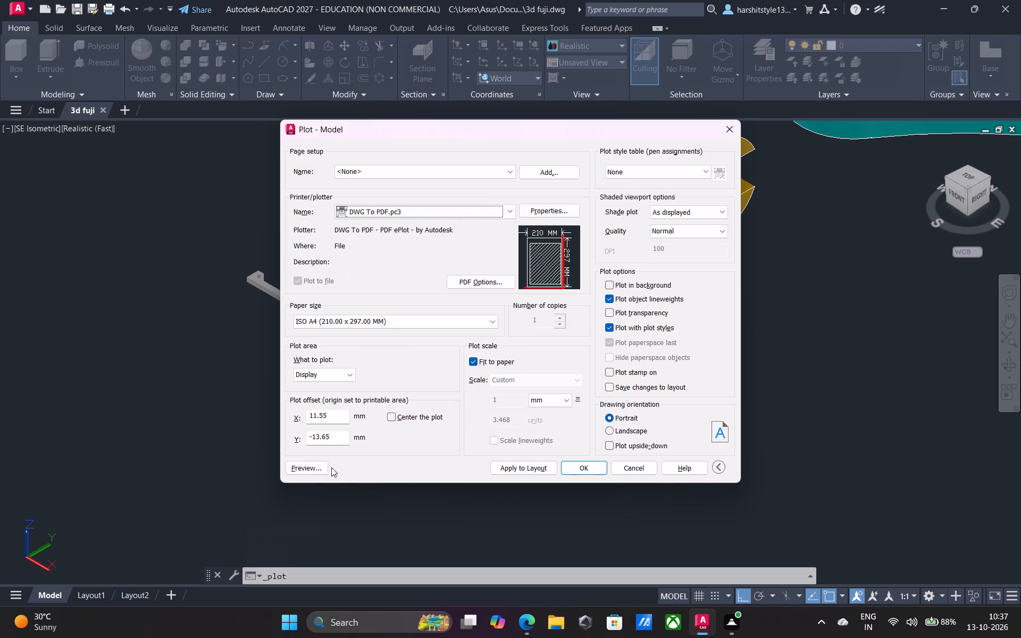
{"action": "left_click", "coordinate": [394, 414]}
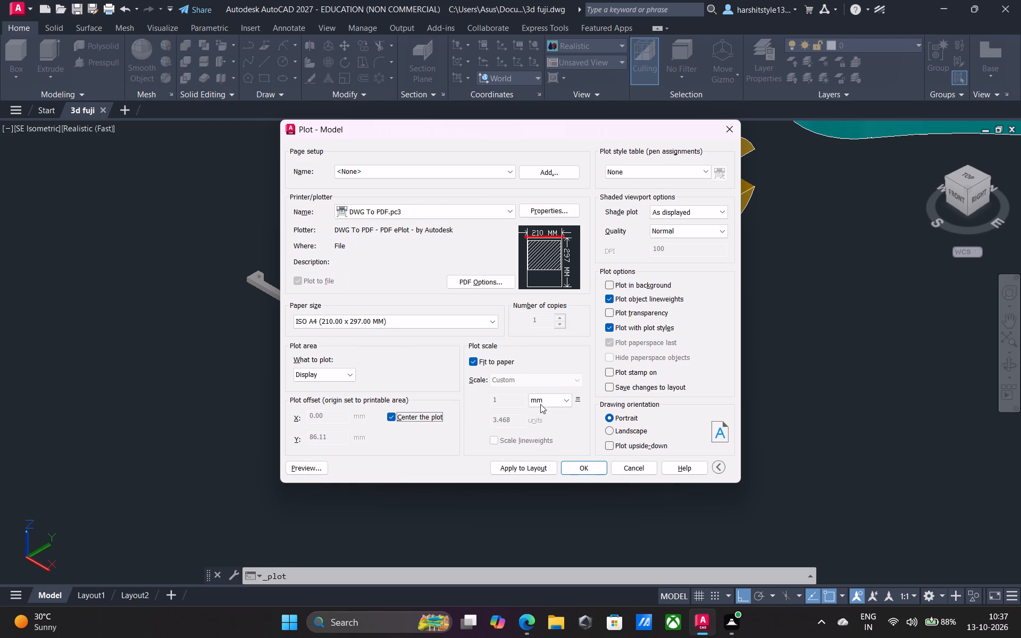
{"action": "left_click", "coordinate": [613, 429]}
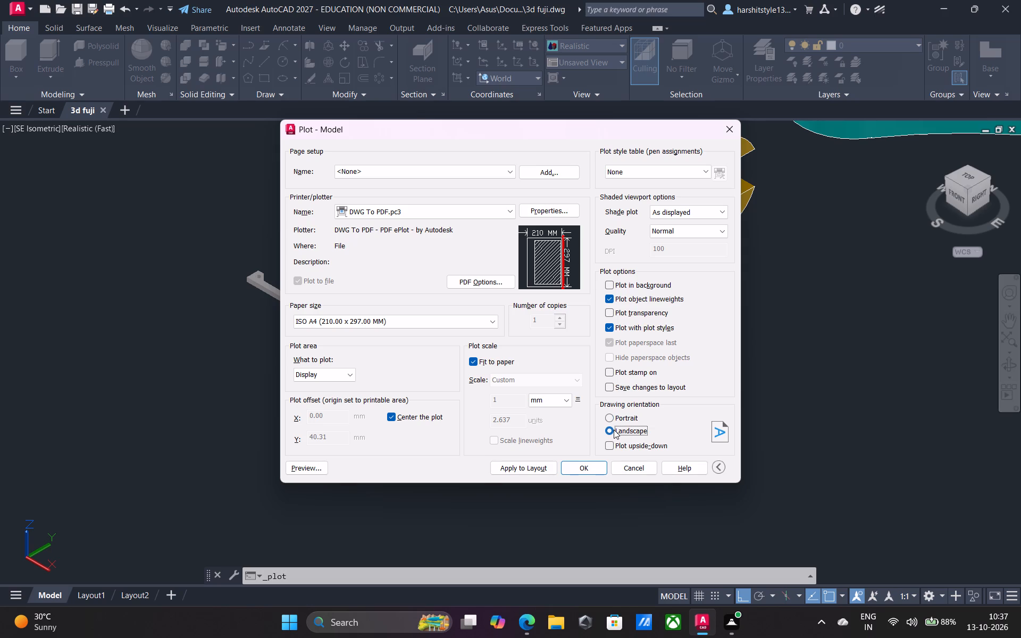
Preview the landscape plot, examine how the coloured parts fit on the sheet, and close the preview.
{"action": "left_click", "coordinate": [308, 472]}
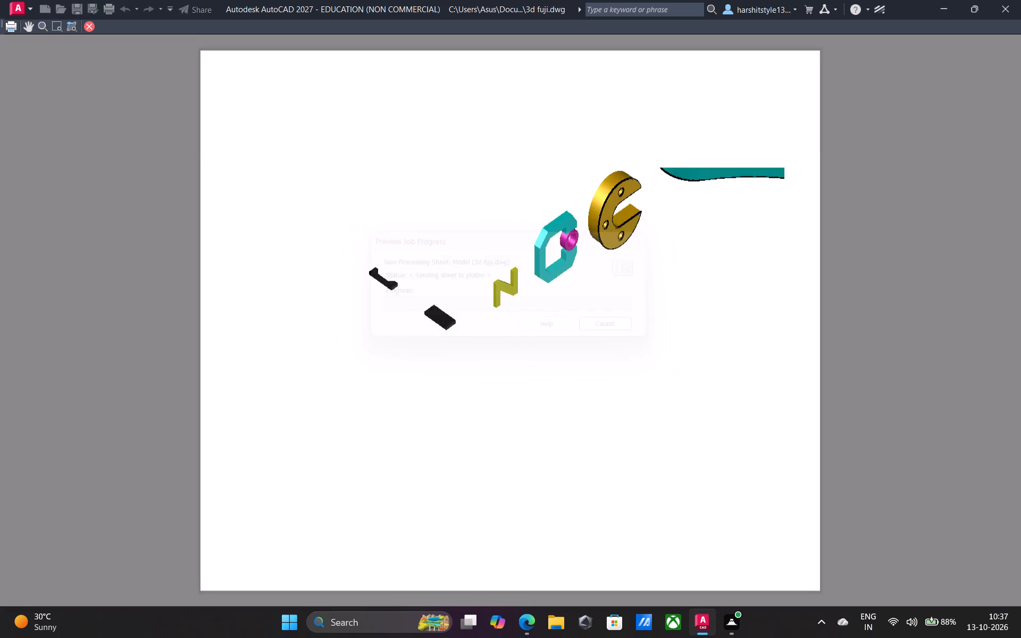
{"action": "scroll", "coordinate": [772, 192], "scroll_direction": "down", "scroll_amount": 1}
{"action": "scroll", "coordinate": [771, 195], "scroll_direction": "up", "scroll_amount": 1}
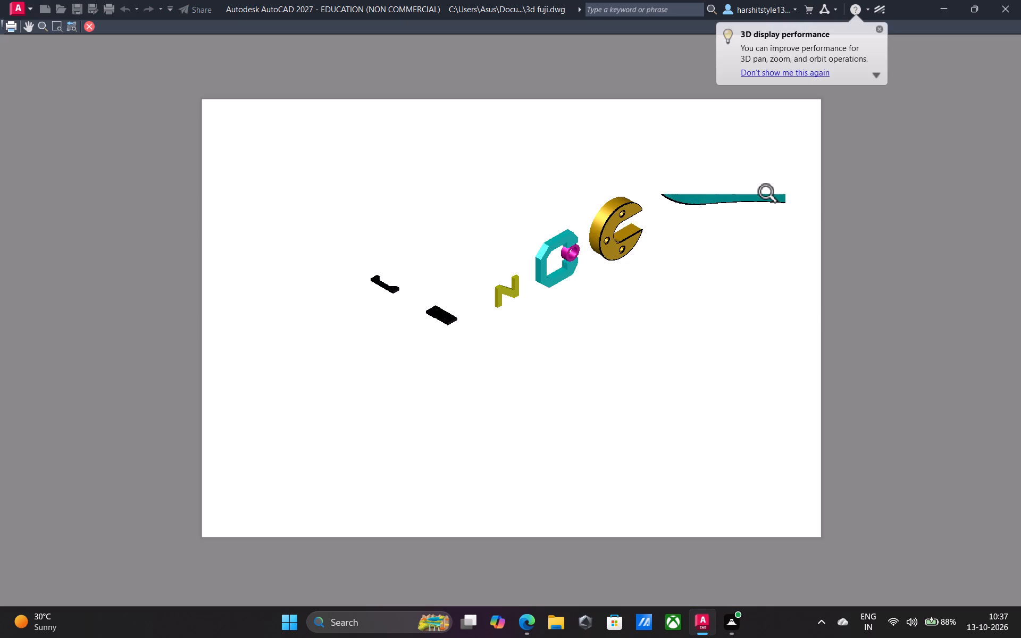
{"action": "scroll", "coordinate": [771, 195], "scroll_direction": "up", "scroll_amount": 1}
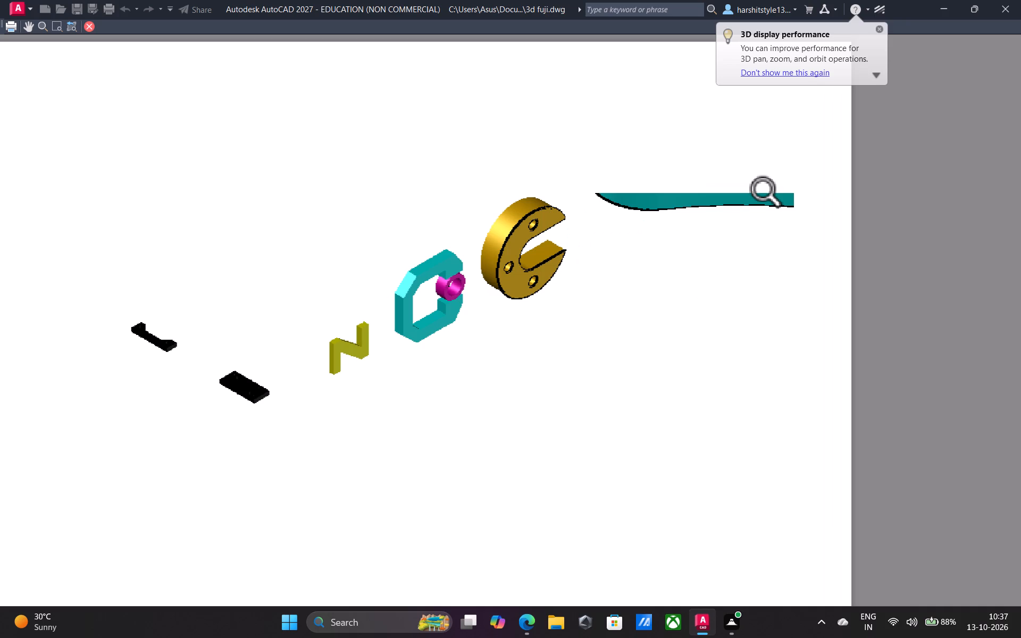
{"action": "scroll", "coordinate": [237, 376], "scroll_direction": "up", "scroll_amount": 3}
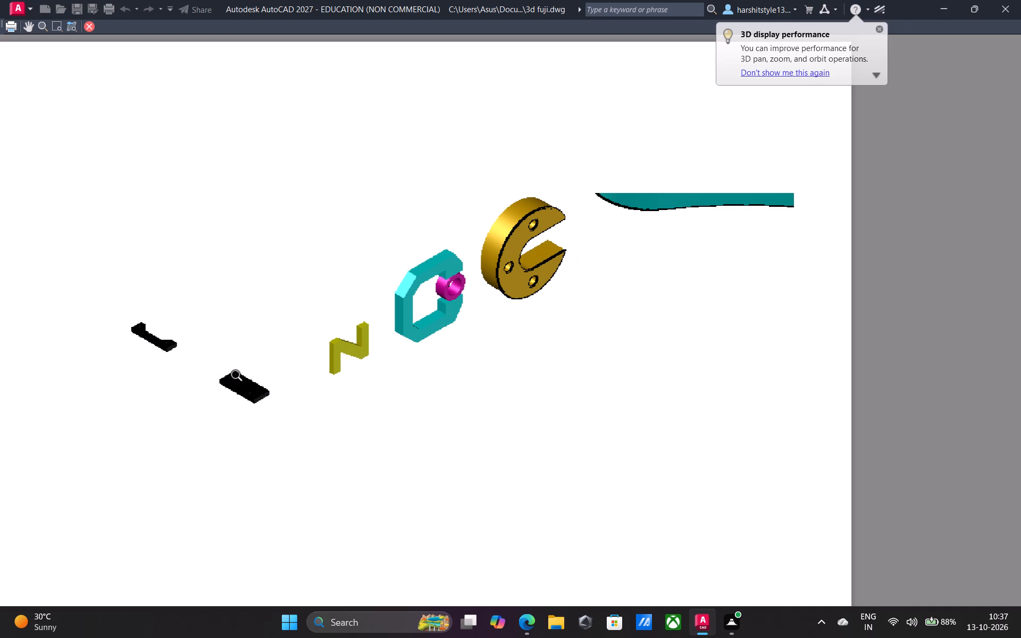
{"action": "scroll", "coordinate": [239, 376], "scroll_direction": "down", "scroll_amount": 4}
{"action": "scroll", "coordinate": [246, 374], "scroll_direction": "up", "scroll_amount": 2}
{"action": "scroll", "coordinate": [248, 374], "scroll_direction": "down", "scroll_amount": 2}
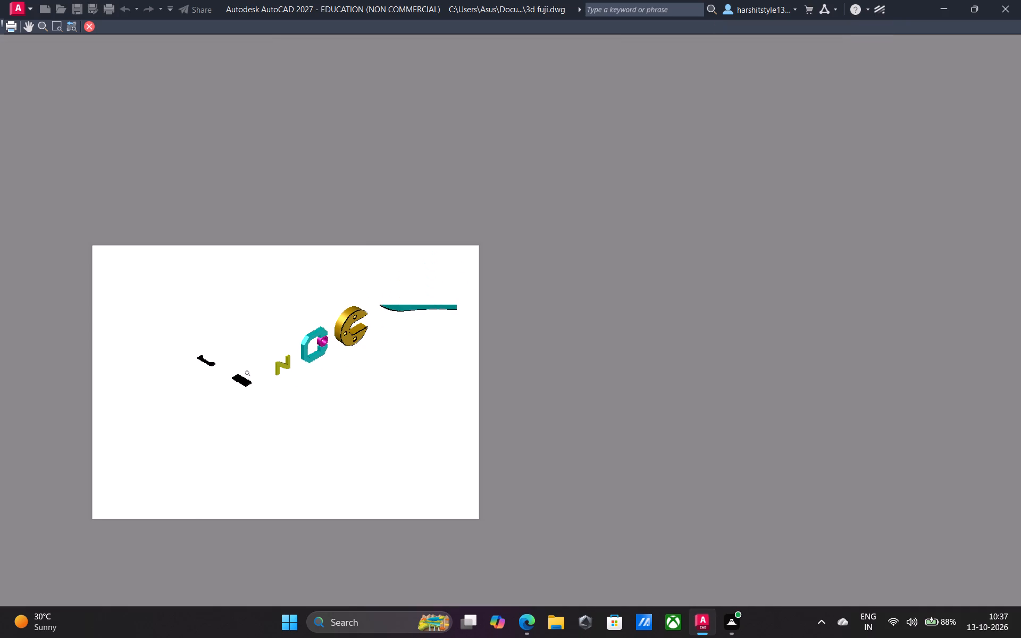
{"action": "left_click", "coordinate": [88, 24]}
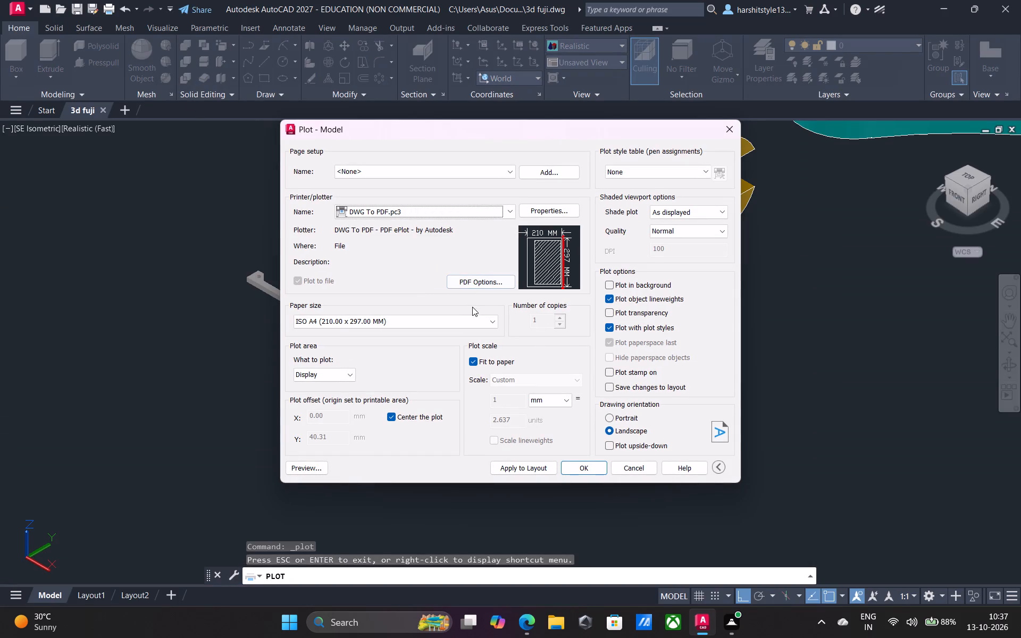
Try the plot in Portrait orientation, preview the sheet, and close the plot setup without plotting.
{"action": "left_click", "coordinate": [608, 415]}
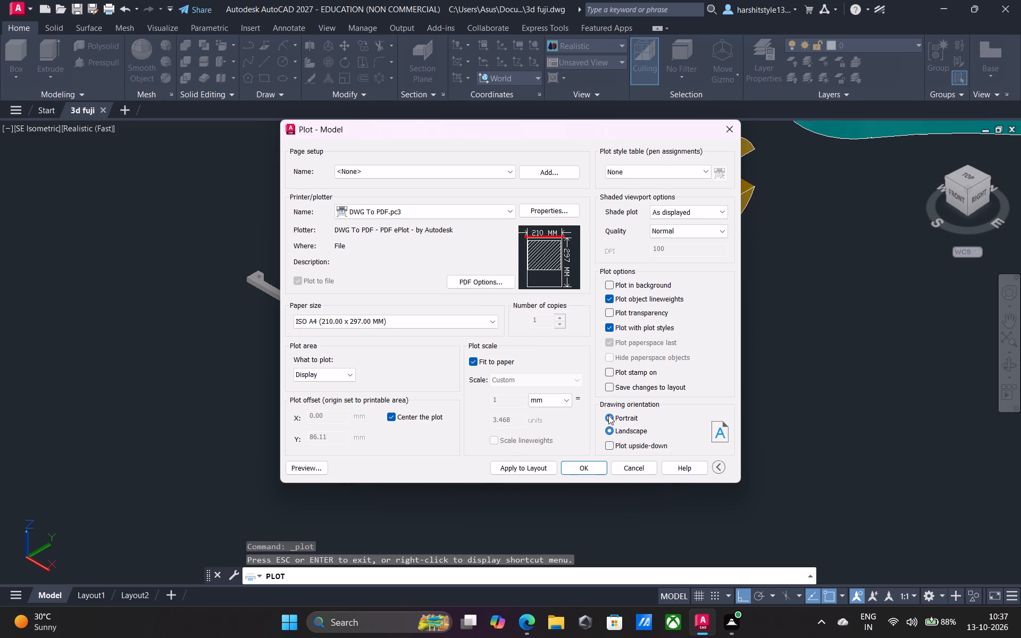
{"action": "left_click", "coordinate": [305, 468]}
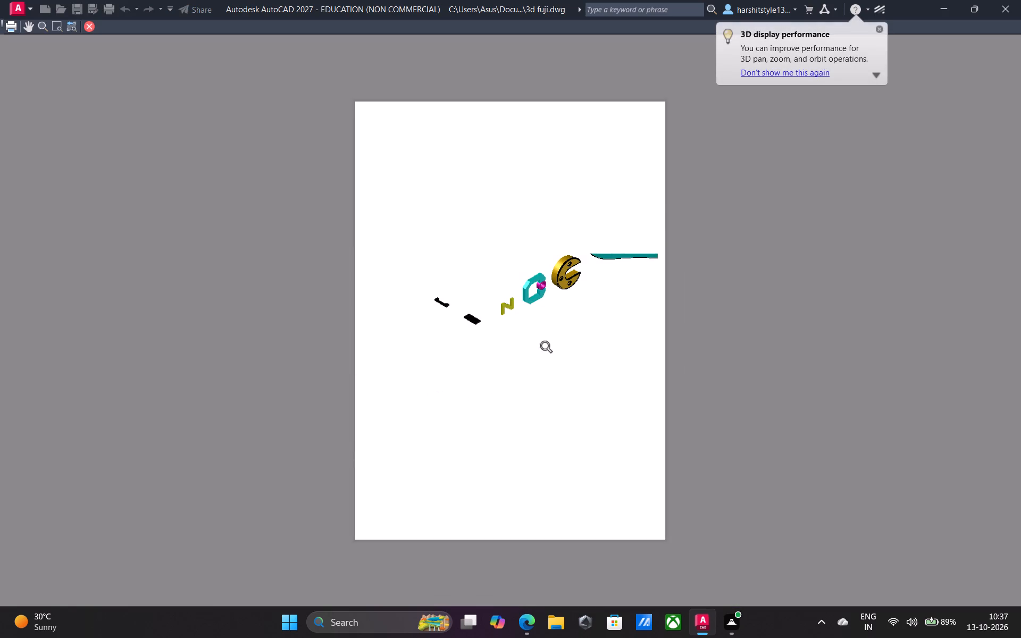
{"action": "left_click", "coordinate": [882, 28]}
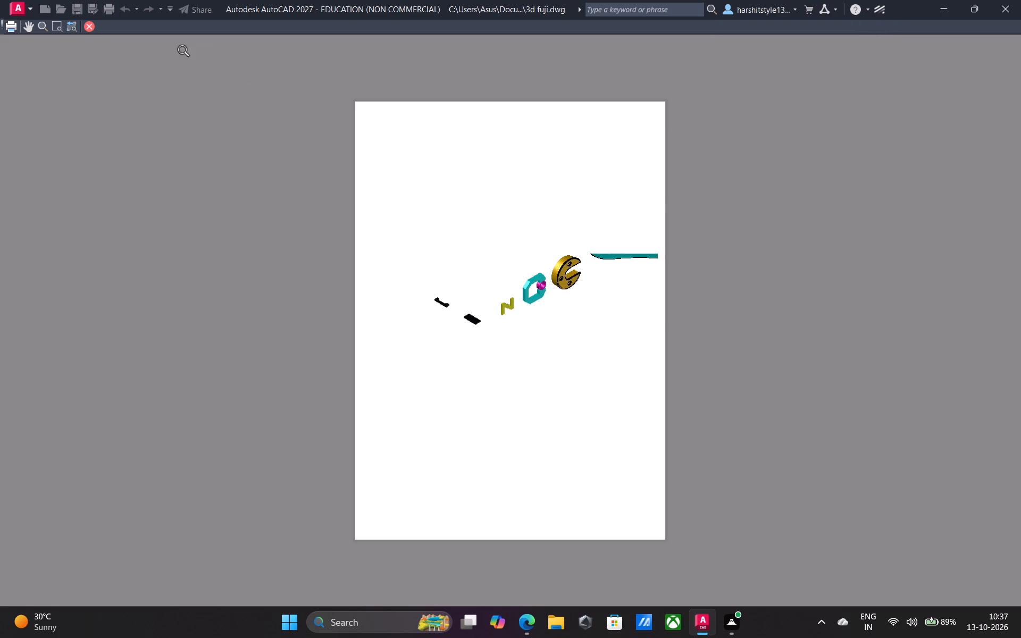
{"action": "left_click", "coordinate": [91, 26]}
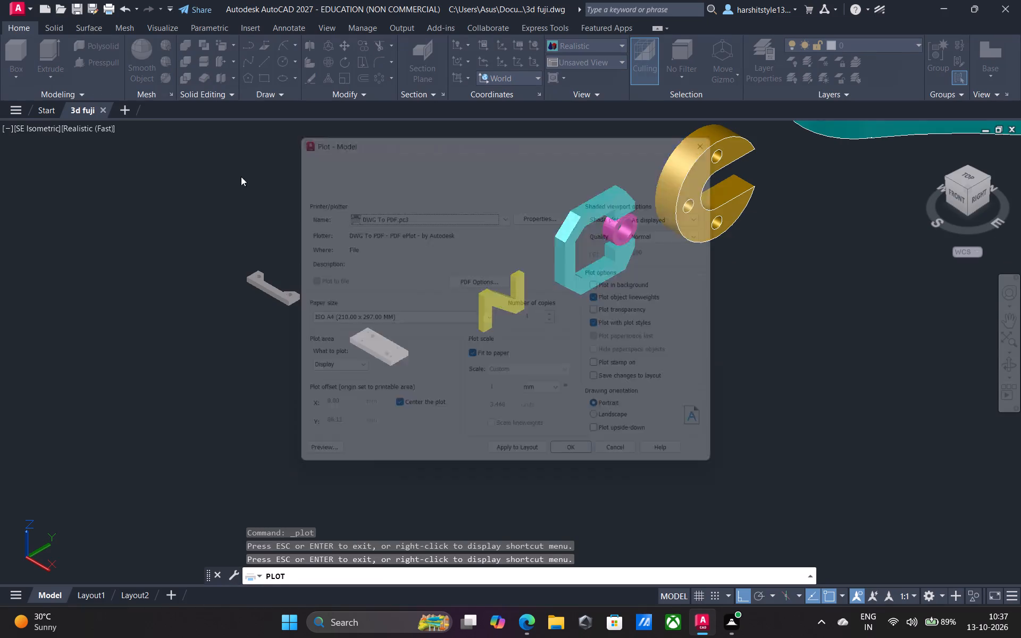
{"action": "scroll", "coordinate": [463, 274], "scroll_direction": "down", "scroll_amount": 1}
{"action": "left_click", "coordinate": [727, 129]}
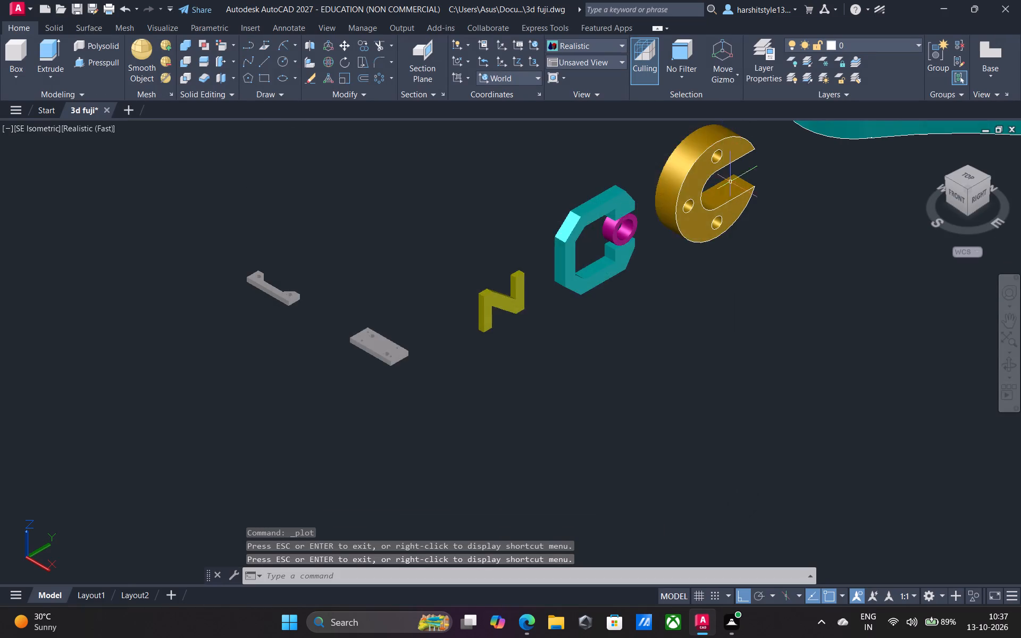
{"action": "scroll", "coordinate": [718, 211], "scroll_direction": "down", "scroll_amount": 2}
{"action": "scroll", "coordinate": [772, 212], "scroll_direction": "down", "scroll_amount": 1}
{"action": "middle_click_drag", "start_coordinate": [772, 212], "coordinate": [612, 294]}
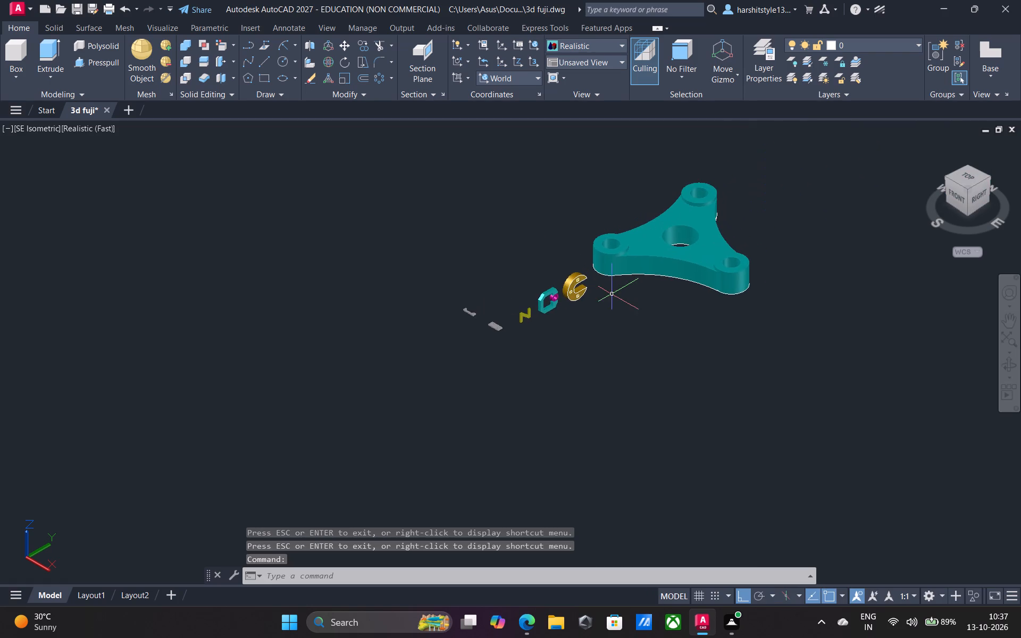
Change the visual style of the model view with all the coloured parts to 2D Wireframe.
{"action": "scroll", "coordinate": [614, 291], "scroll_direction": "up", "scroll_amount": 1}
{"action": "left_click", "coordinate": [278, 142]}
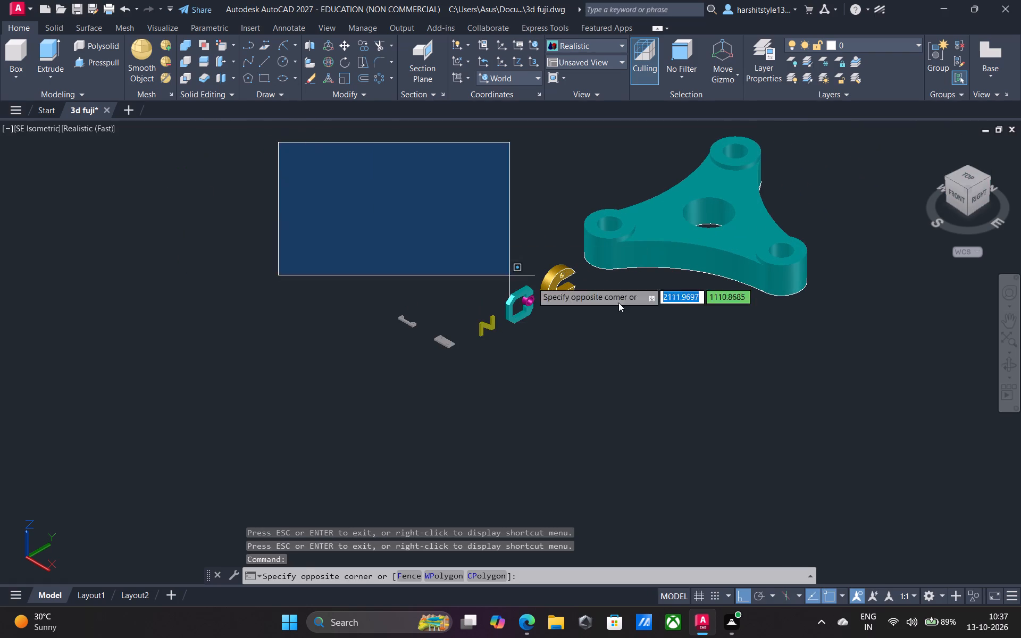
{"action": "left_click", "coordinate": [864, 398]}
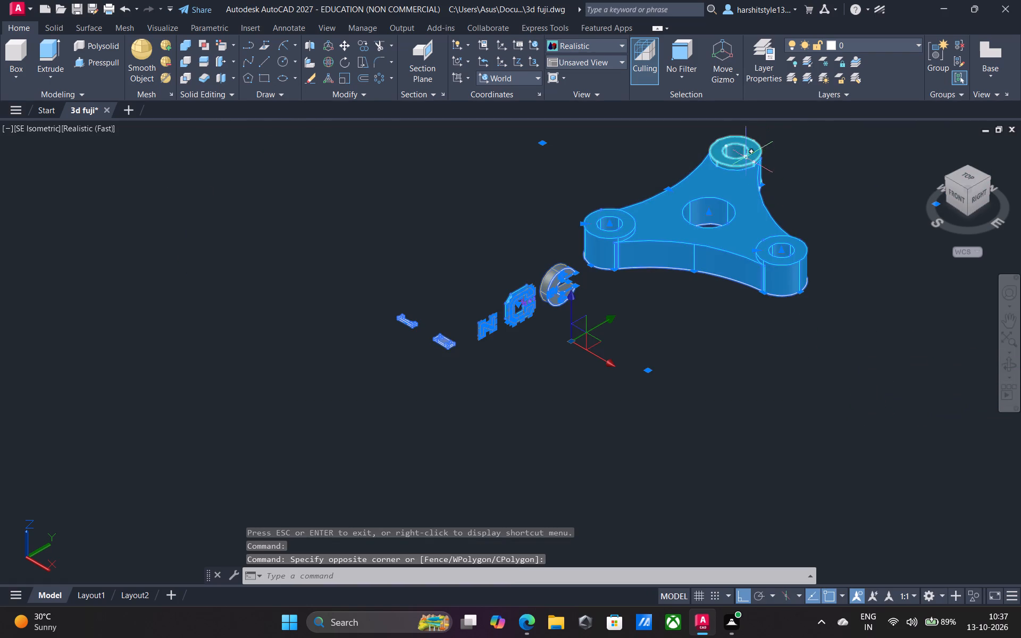
{"action": "left_click", "coordinate": [746, 162]}
{"action": "left_click", "coordinate": [83, 125]}
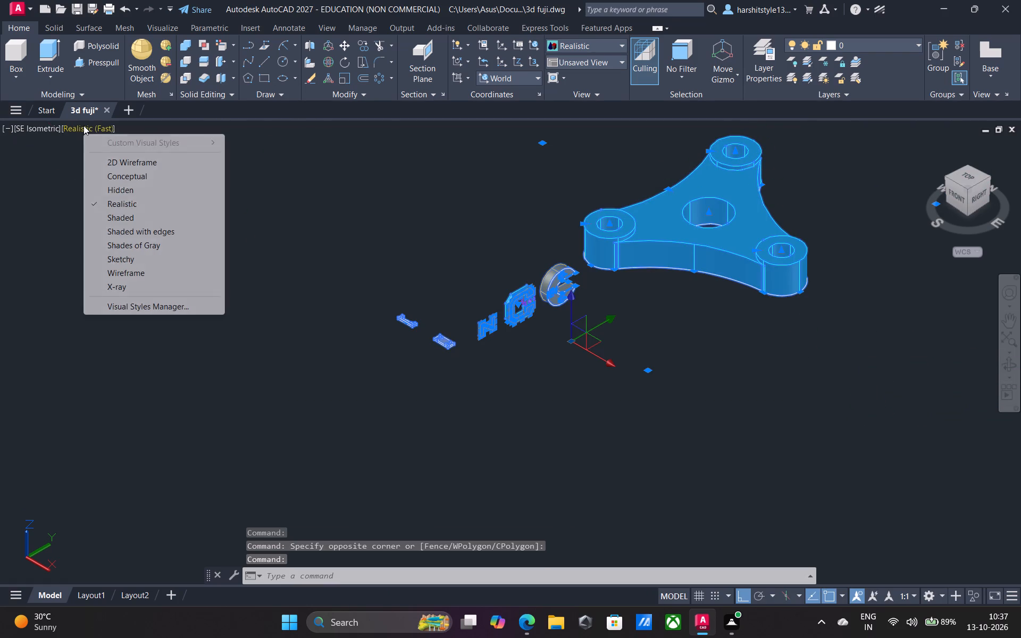
{"action": "left_click", "coordinate": [117, 165]}
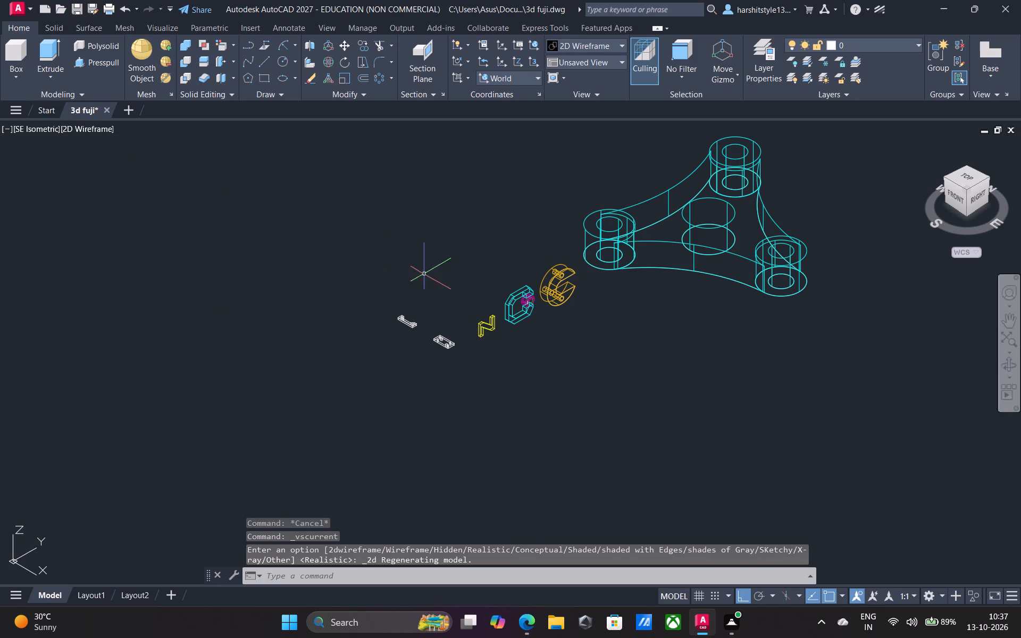
Set up a plot with the DWG To PDF.pc3 plotter, the plot area set to Extents and the orientation to Landscape.
{"action": "scroll", "coordinate": [646, 249], "scroll_direction": "up", "scroll_amount": 1}
{"action": "scroll", "coordinate": [646, 249], "scroll_direction": "down", "scroll_amount": 1}
{"action": "middle_click_drag", "start_coordinate": [667, 253], "coordinate": [619, 301]}
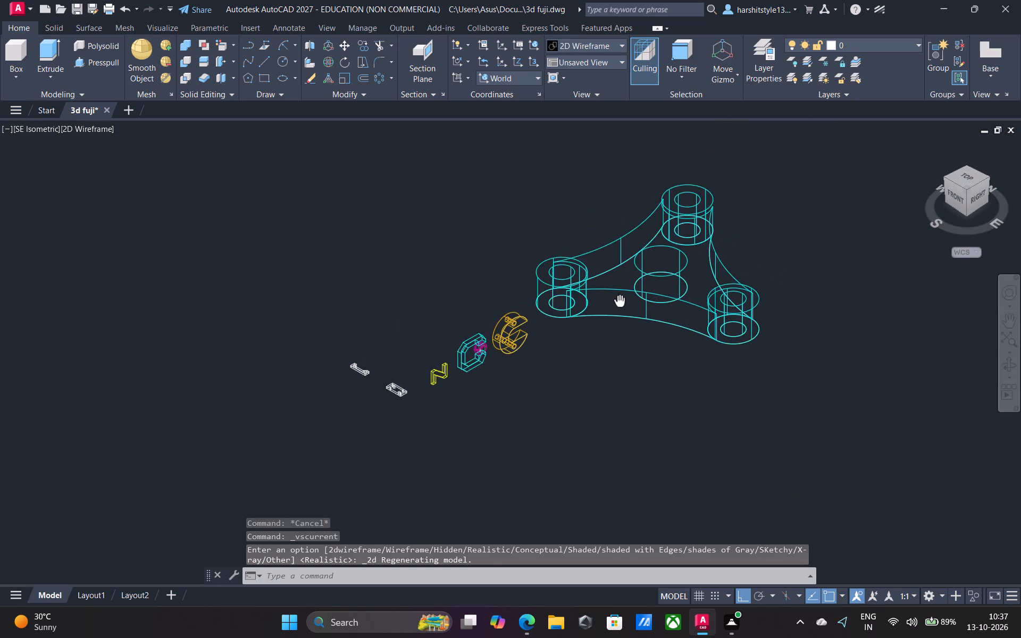
{"action": "middle_click_drag", "start_coordinate": [619, 301], "coordinate": [547, 328]}
{"action": "scroll", "coordinate": [549, 350], "scroll_direction": "down", "scroll_amount": 1}
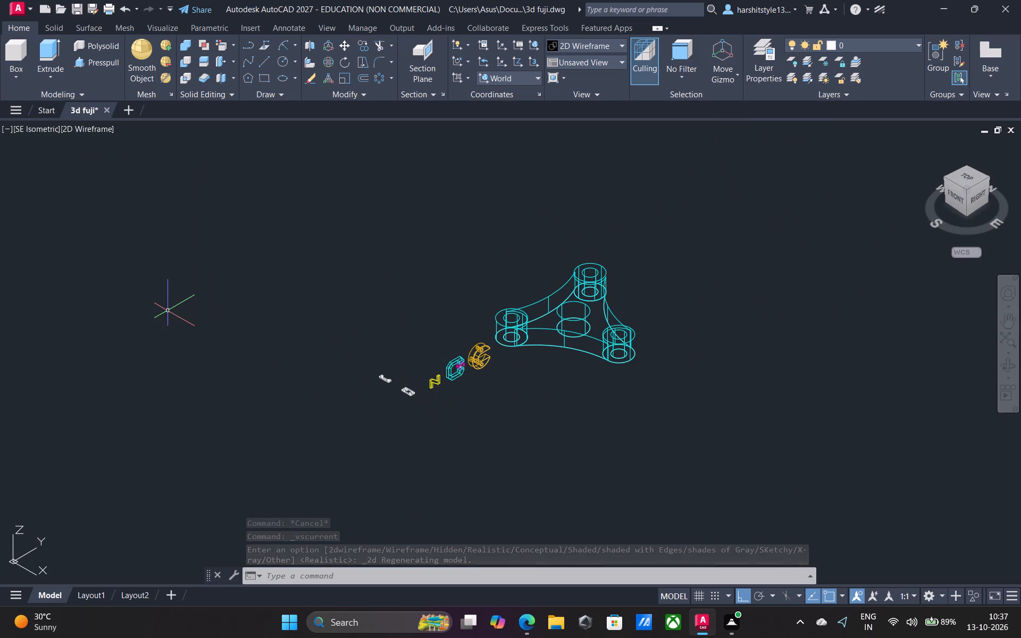
{"action": "key", "text": "ctrl+p"}
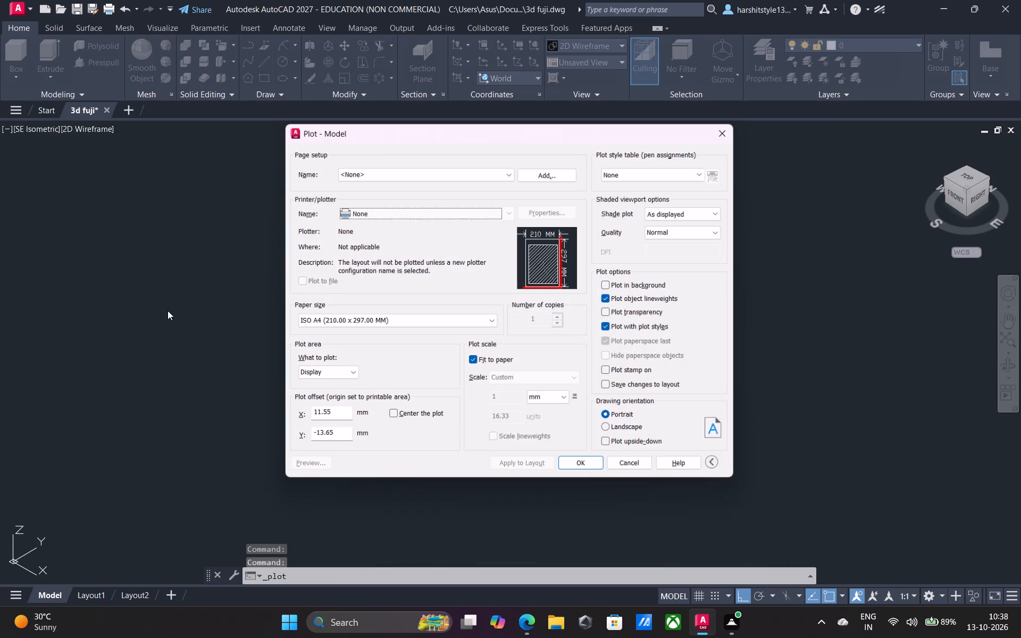
{"action": "left_click", "coordinate": [510, 214]}
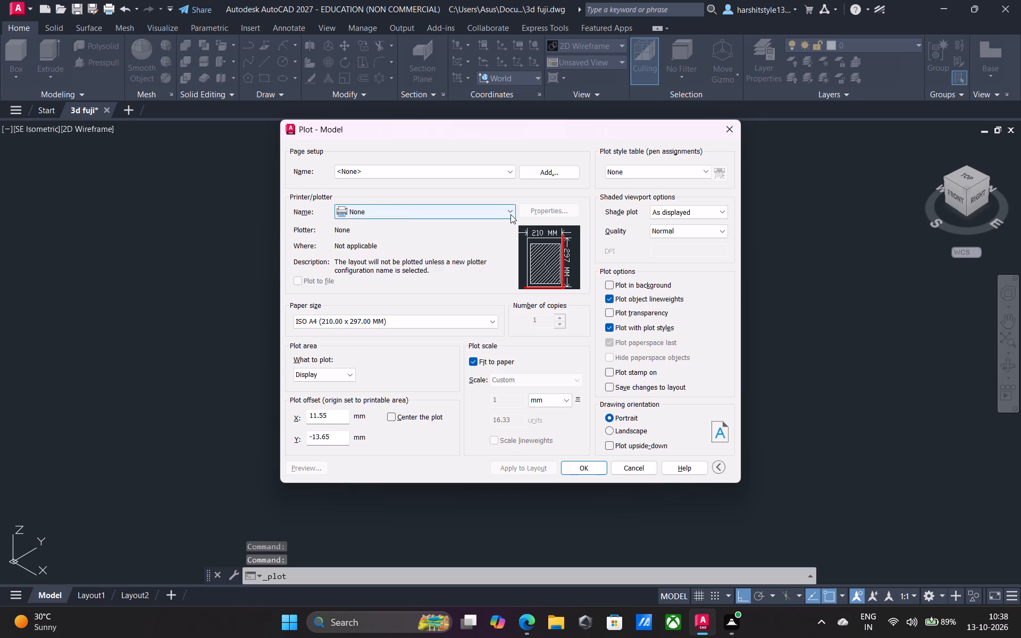
{"action": "left_click", "coordinate": [347, 344]}
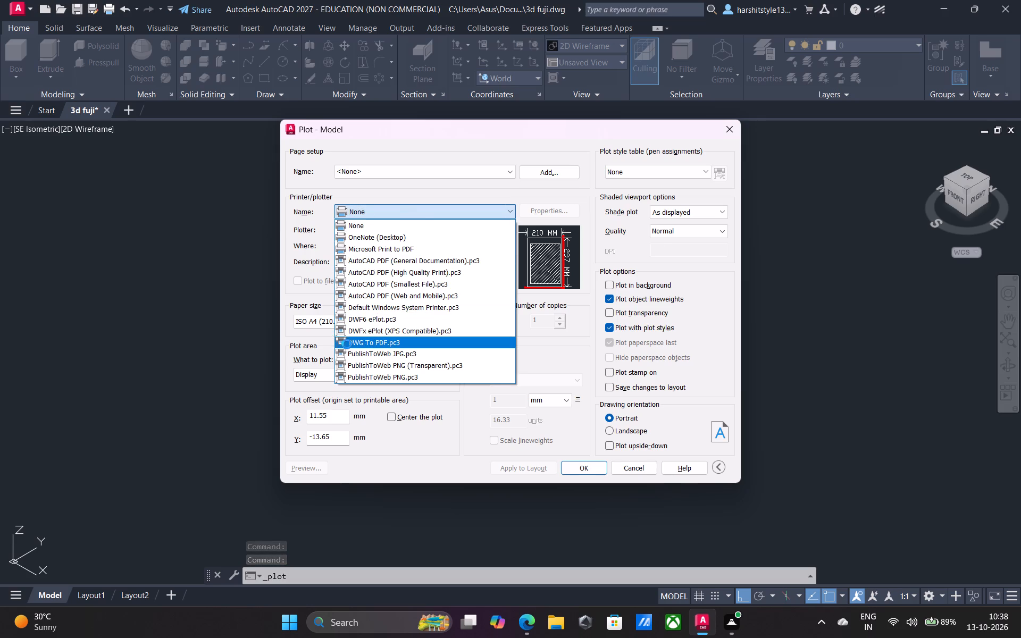
{"action": "left_click", "coordinate": [352, 375]}
{"action": "left_click", "coordinate": [338, 397]}
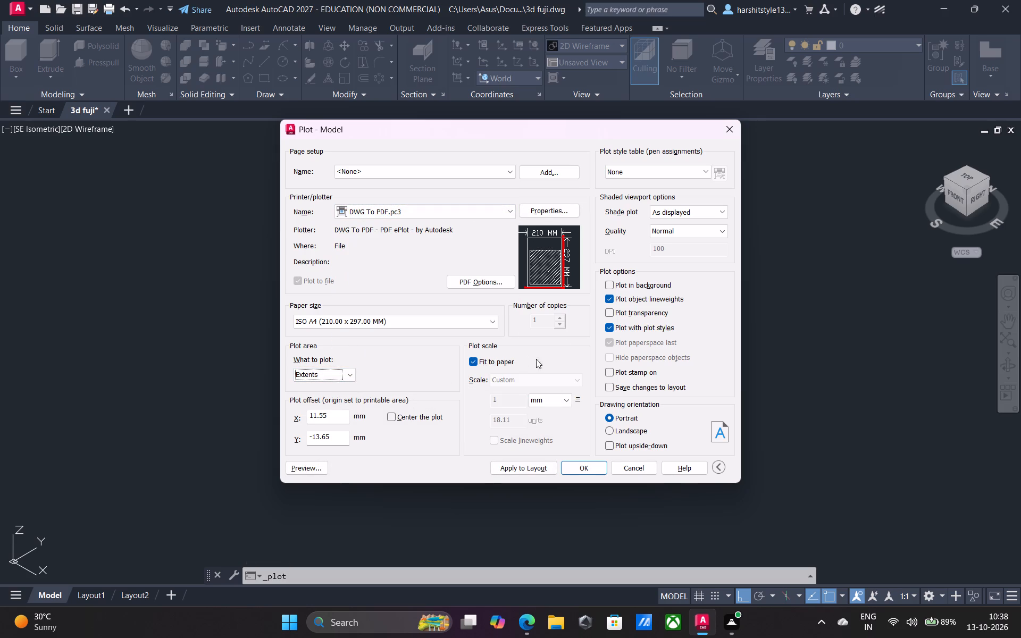
{"action": "left_click", "coordinate": [609, 427]}
Preview the landscape wireframe plot, examine how the parts sit on the sheet, and close the preview.
{"action": "left_click", "coordinate": [316, 467]}
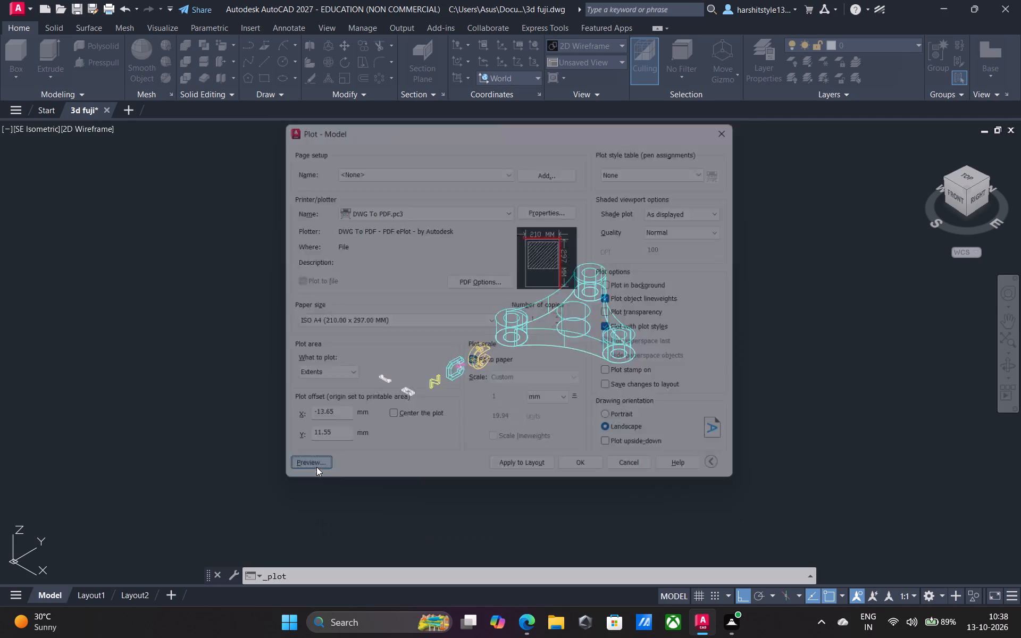
{"action": "scroll", "coordinate": [383, 284], "scroll_direction": "up", "scroll_amount": 3}
{"action": "scroll", "coordinate": [498, 292], "scroll_direction": "up", "scroll_amount": 3}
{"action": "scroll", "coordinate": [306, 318], "scroll_direction": "up", "scroll_amount": 3}
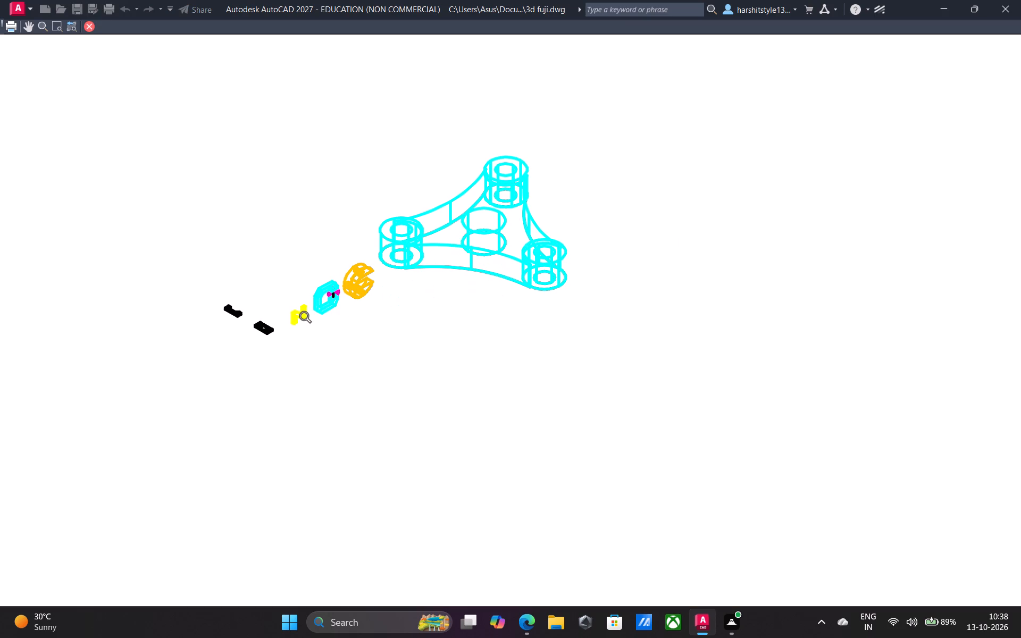
{"action": "scroll", "coordinate": [424, 312], "scroll_direction": "down", "scroll_amount": 2}
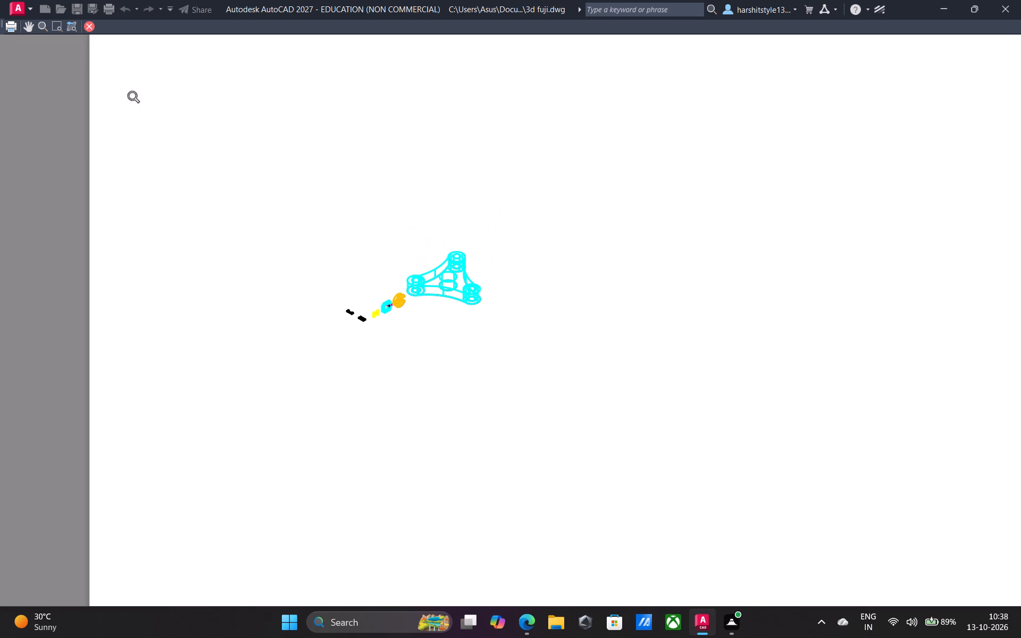
{"action": "left_click", "coordinate": [91, 23]}
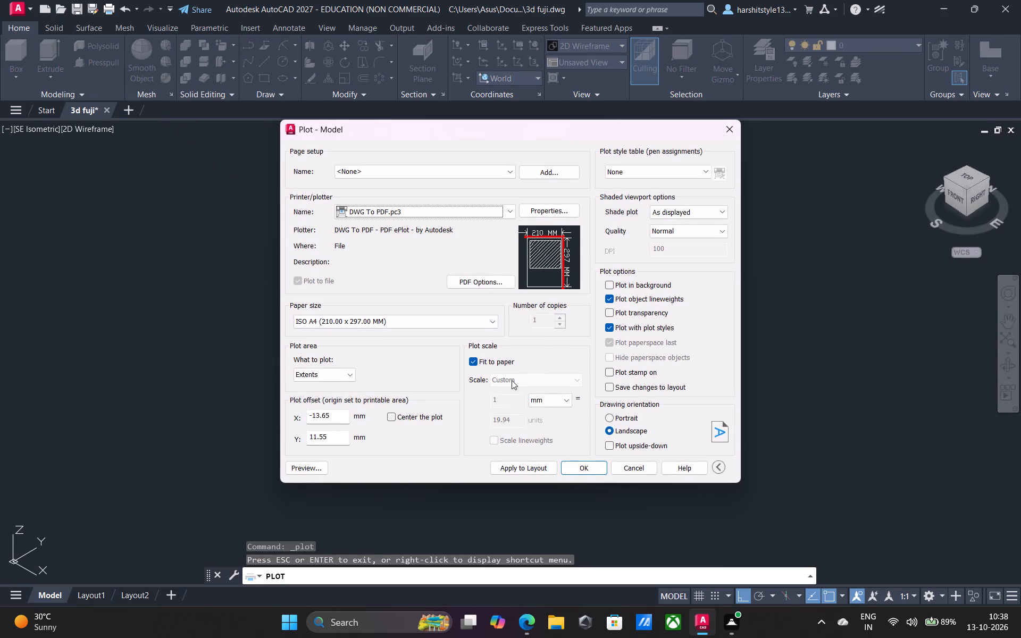
Plot the drawing to PDF, saving it in the Documents folder as "3d fuji-Model.pdf".
{"action": "left_click", "coordinate": [581, 469]}
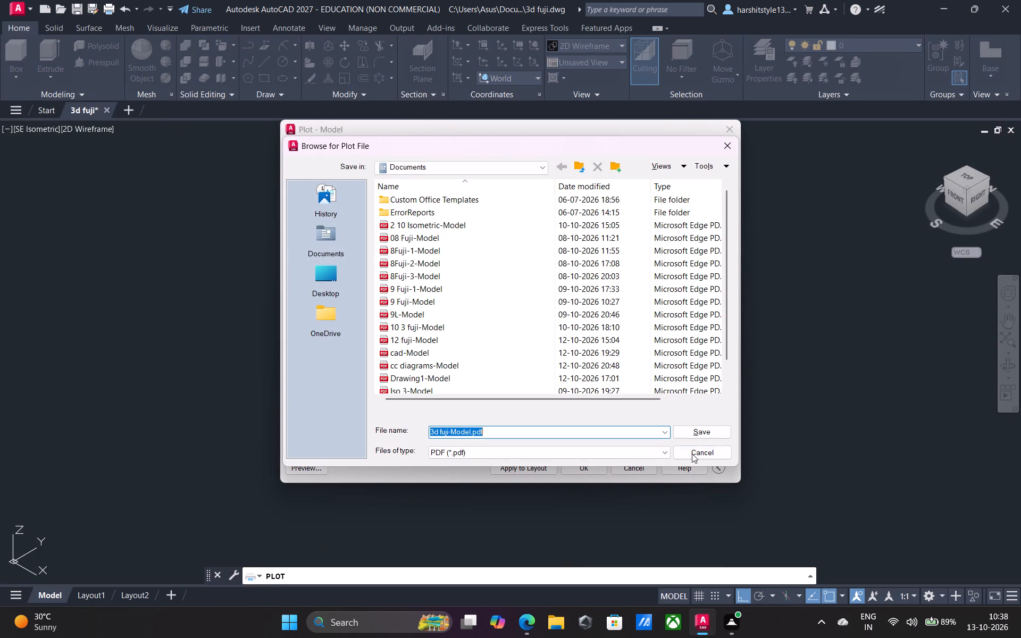
{"action": "left_click", "coordinate": [702, 430]}
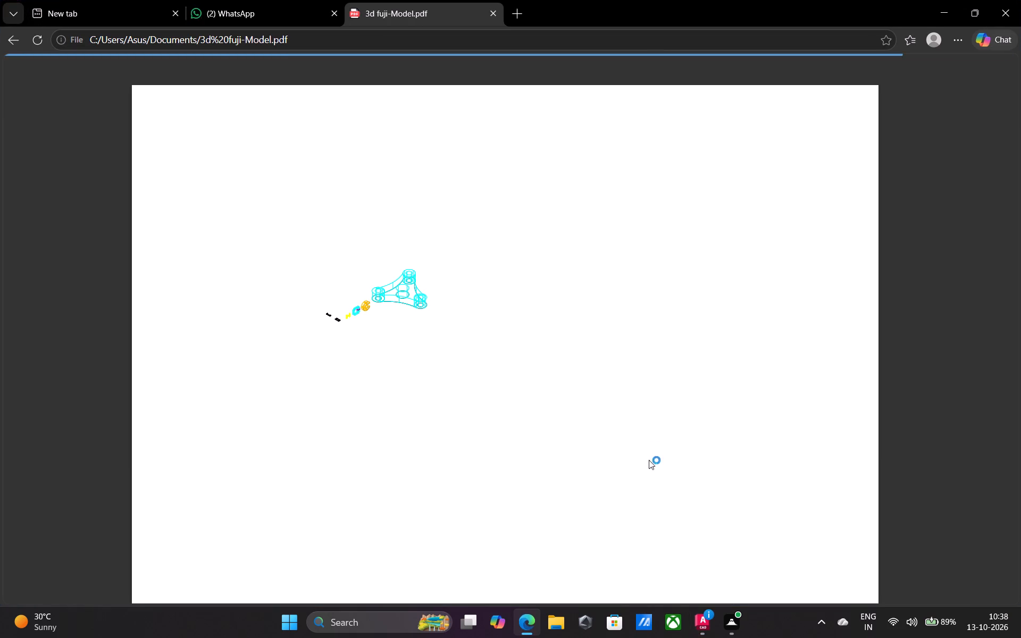